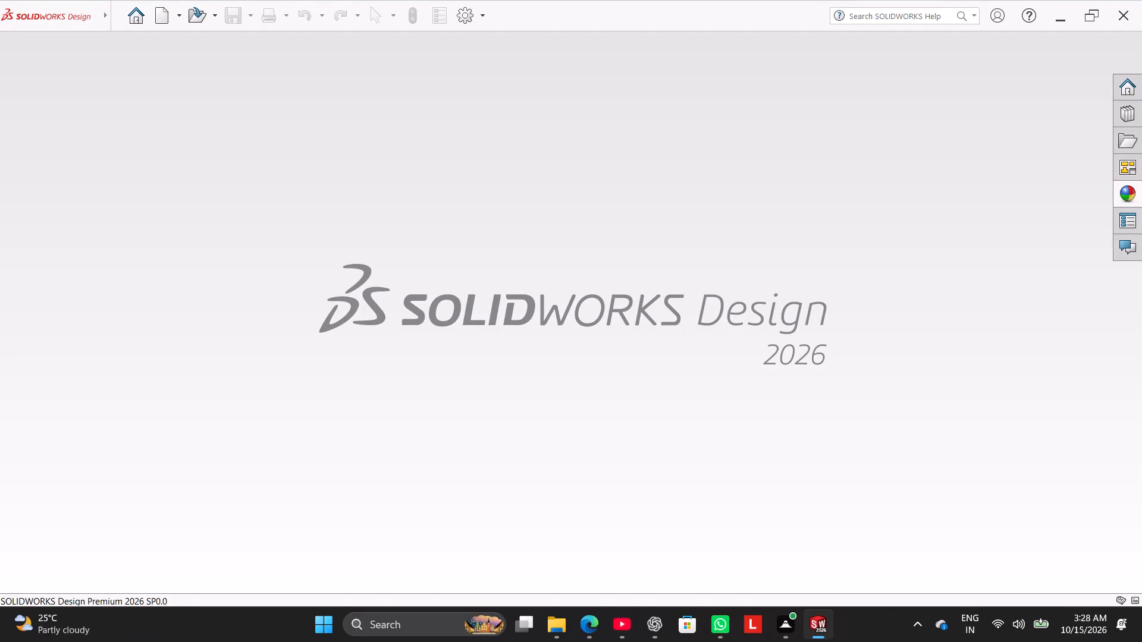
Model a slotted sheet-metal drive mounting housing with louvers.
Create a new part document.
left_click(167, 8)
left_click(491, 473)
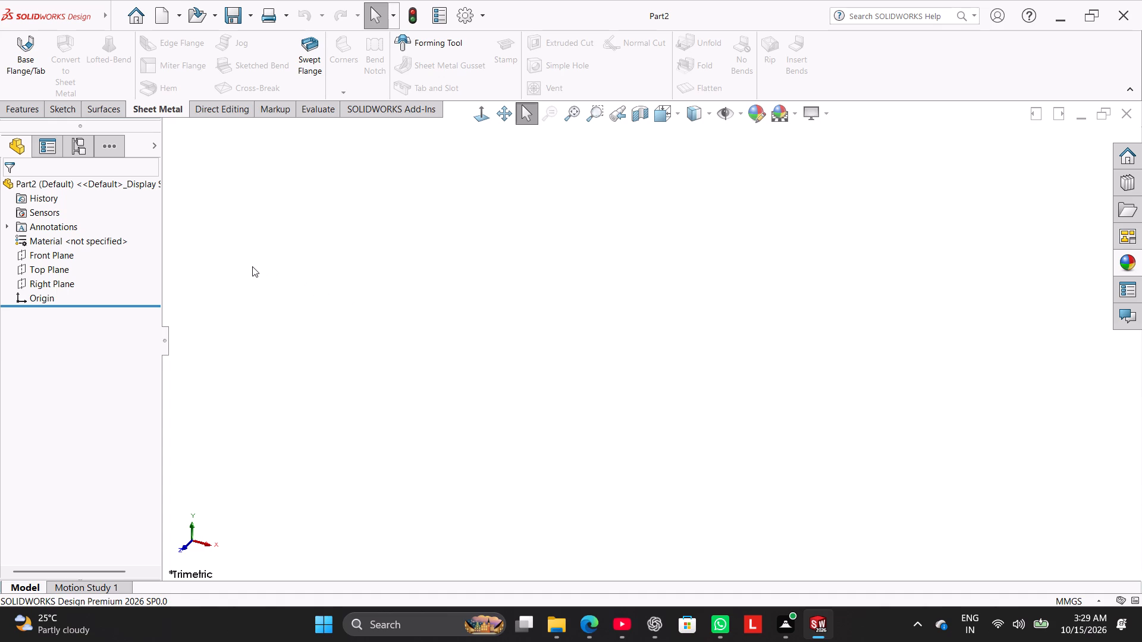
On the Top Plane, sketch a center rectangle about 173 by 130 mm centred on the origin.
left_click(72, 106)
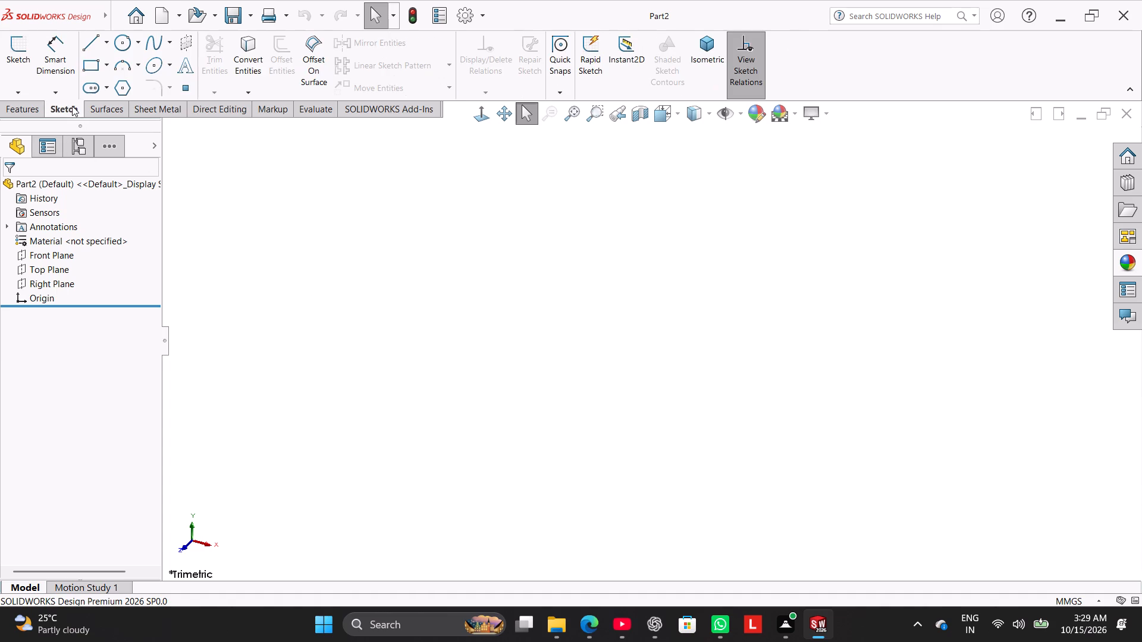
left_click(23, 65)
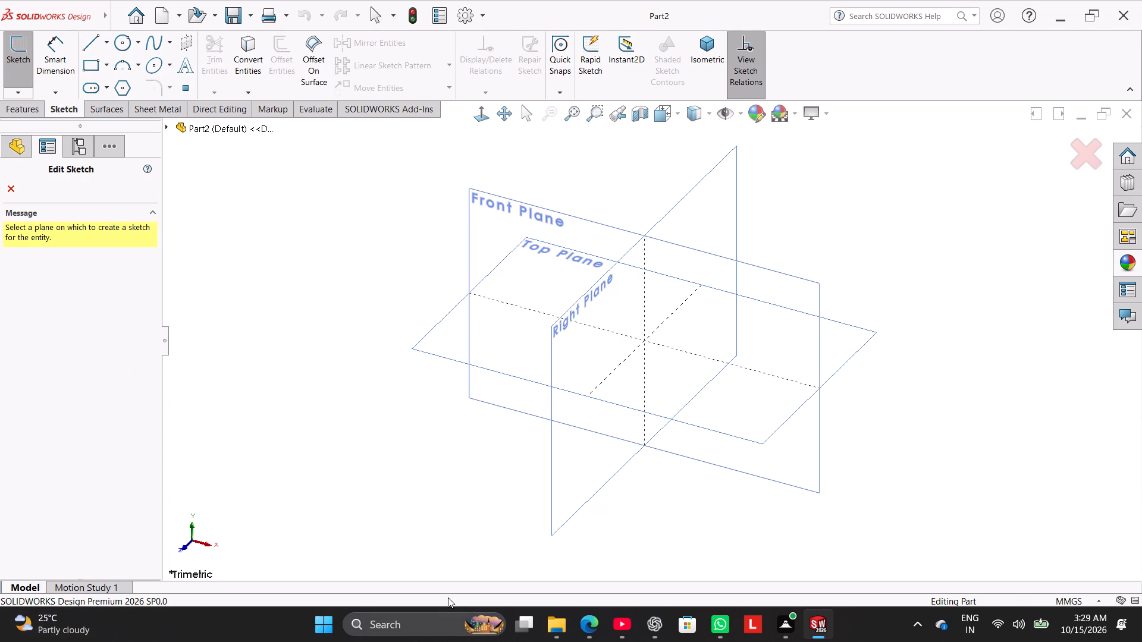
key("space")
key("space")
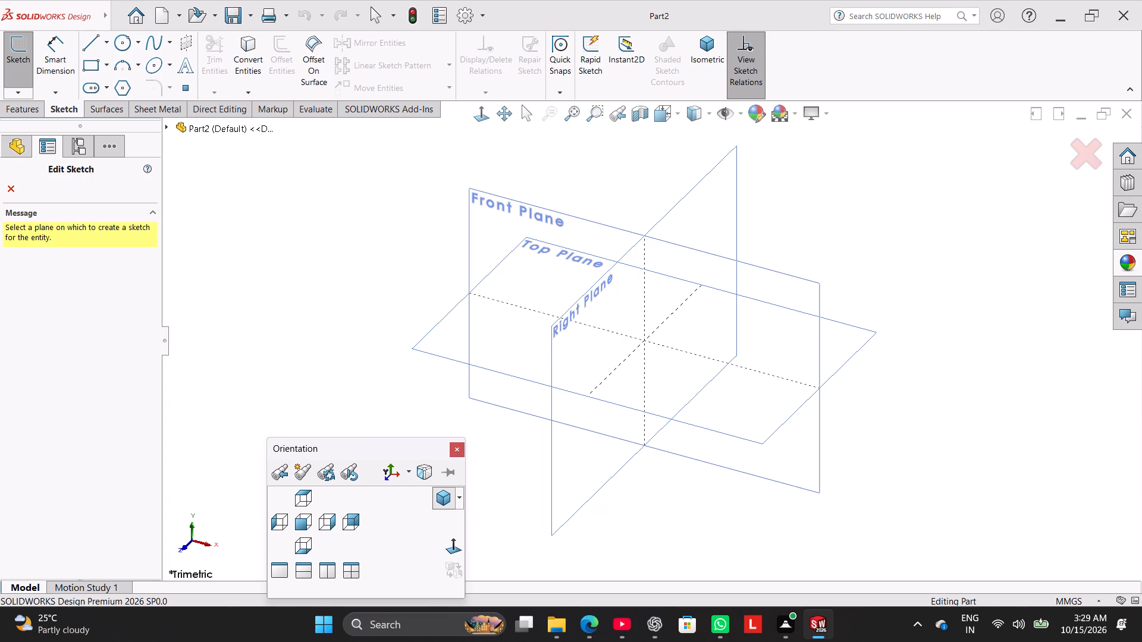
left_click(374, 269)
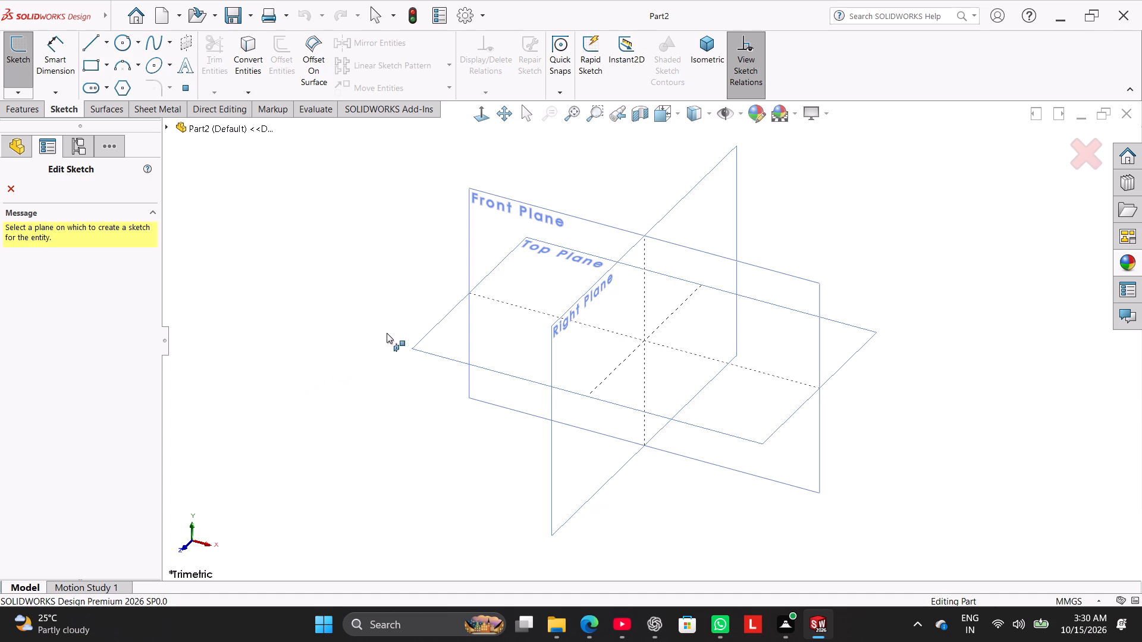
left_click(427, 336)
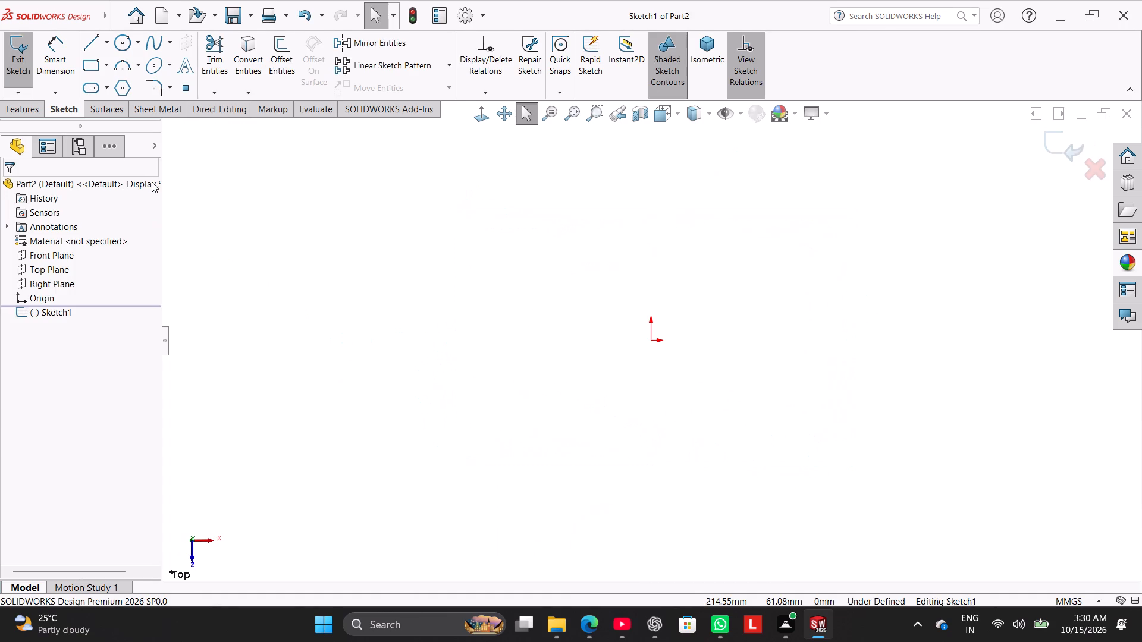
left_click(106, 68)
left_click(122, 99)
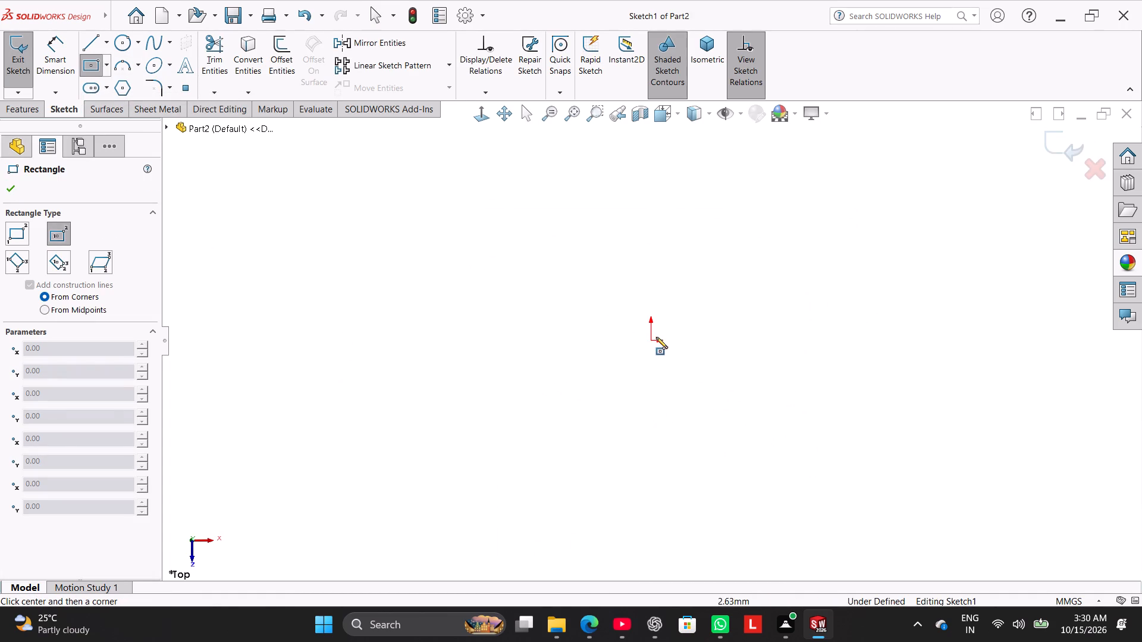
left_click(650, 340)
left_click(846, 468)
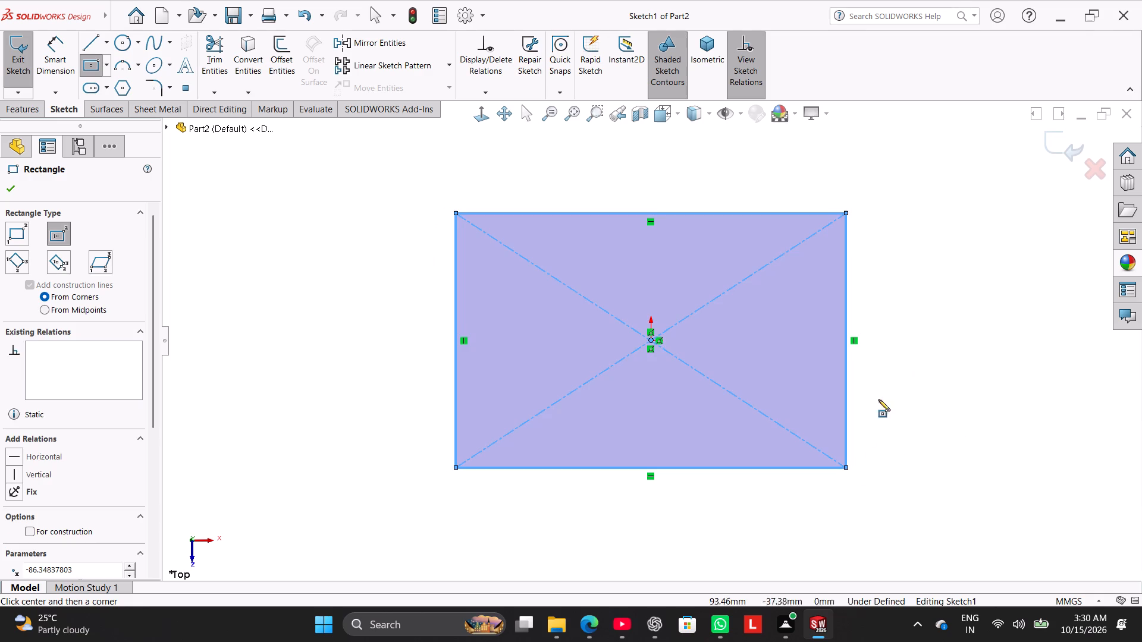
right_click(927, 313)
left_click(948, 328)
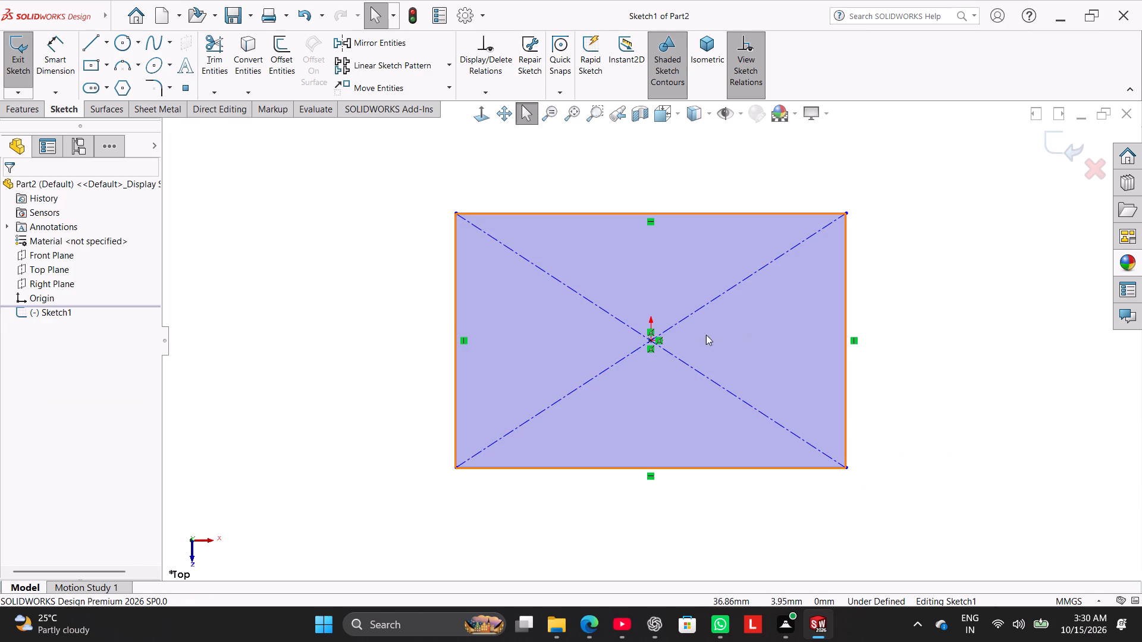
Dimension the rectangle 200 mm along its horizontal side and 165 mm along its vertical side.
left_click(53, 53)
left_click(613, 471)
left_click(638, 519)
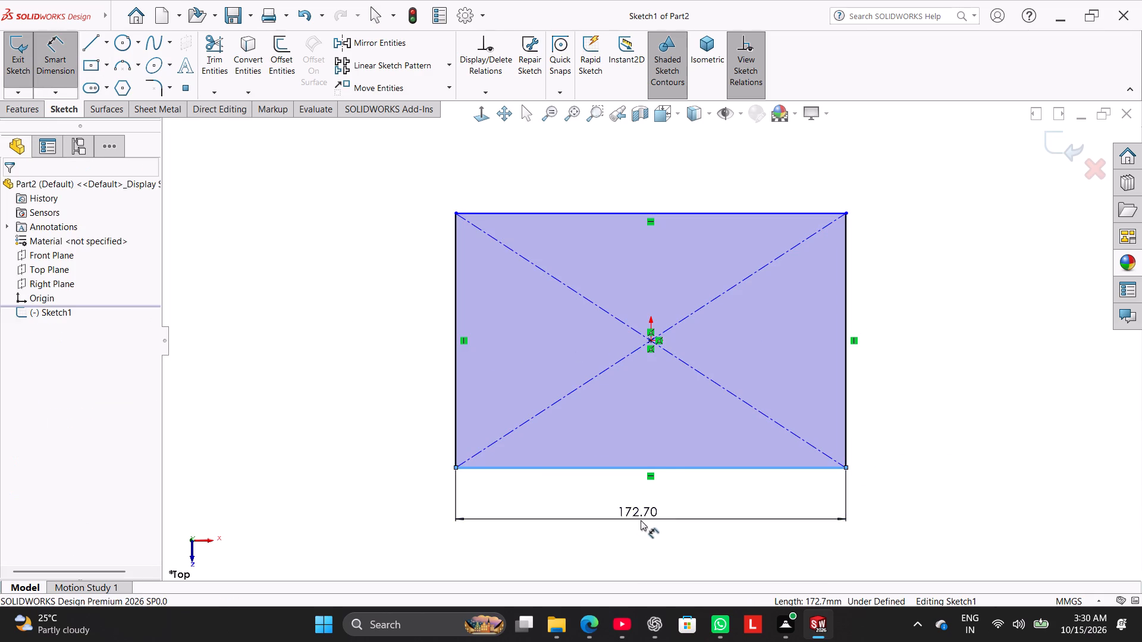
type("200")
key("Return")
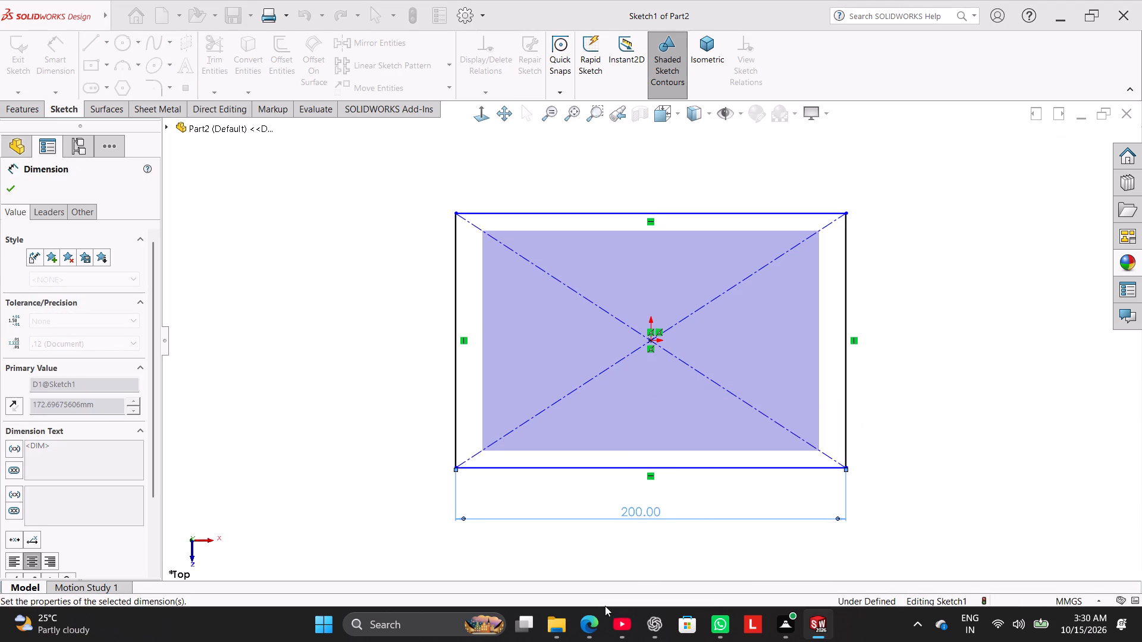
left_click(455, 411)
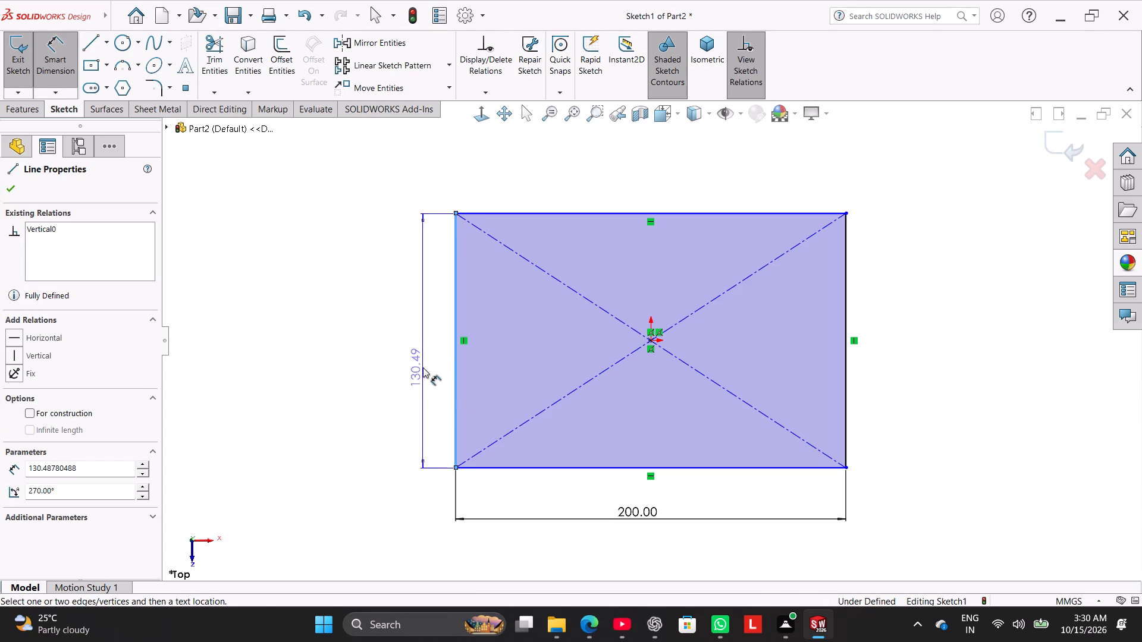
left_click(412, 350)
type("165")
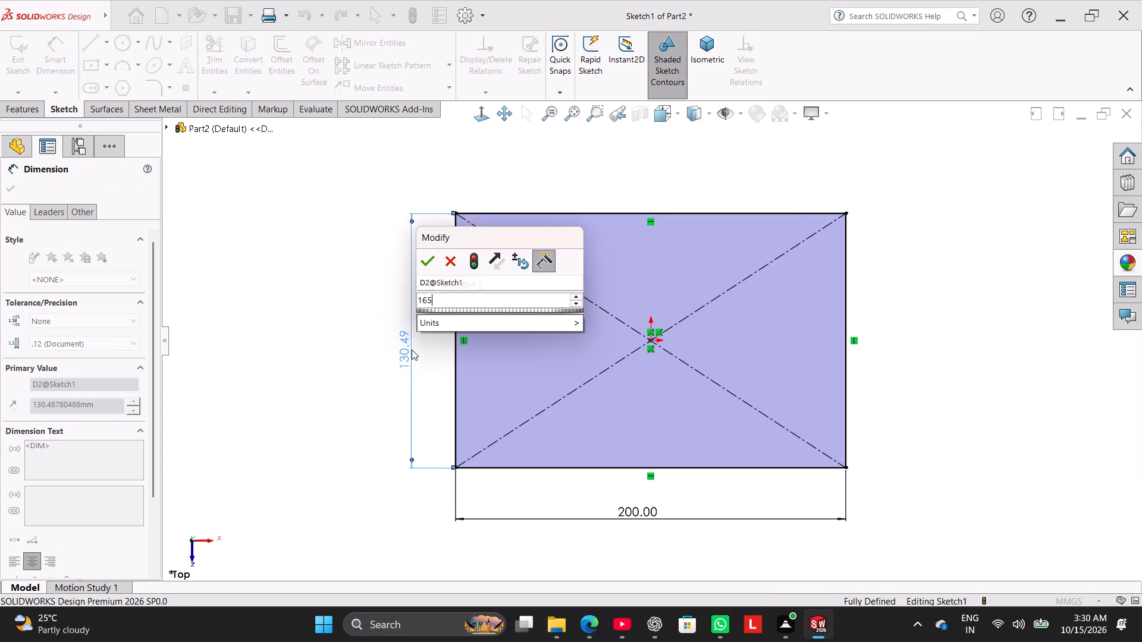
key("Return")
right_click(267, 316)
left_click(309, 357)
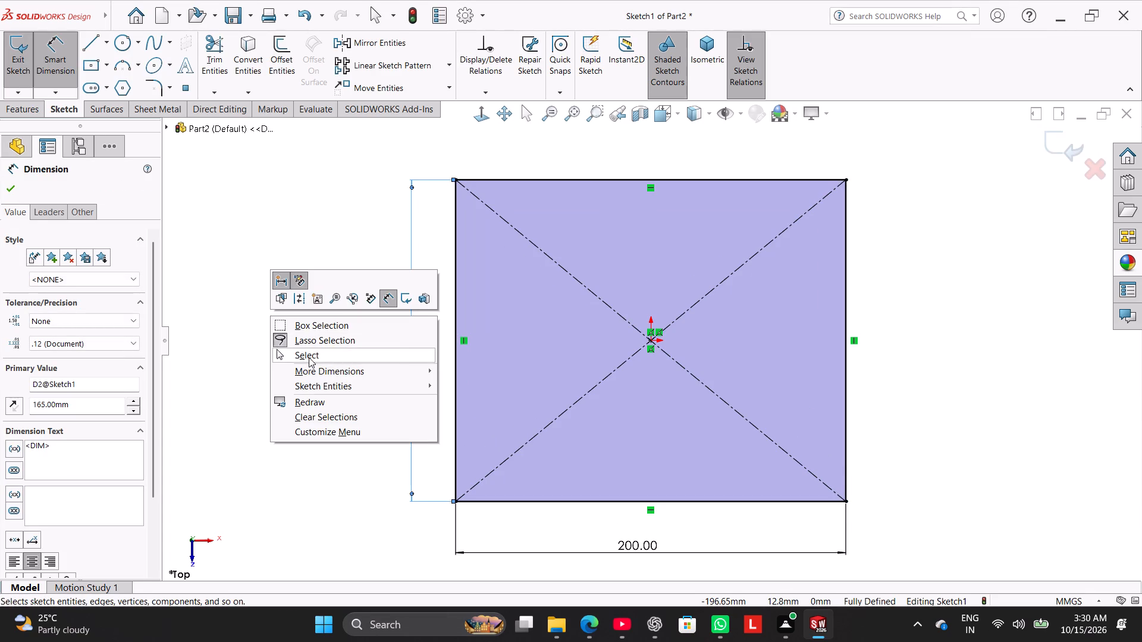
Create a sheet metal base flange from the rectangle, 1.50 mm thick, with K-Factor 0.5 and rectangular auto relief at ratio 0.5.
left_click(159, 113)
left_click(12, 56)
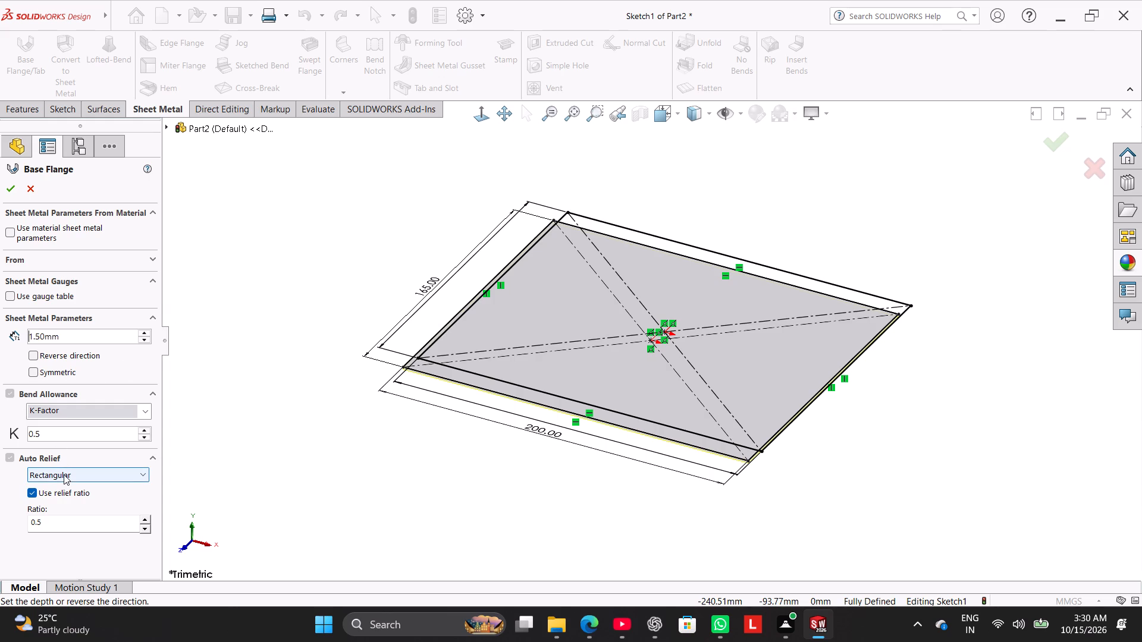
double_click(57, 530)
left_click(13, 190)
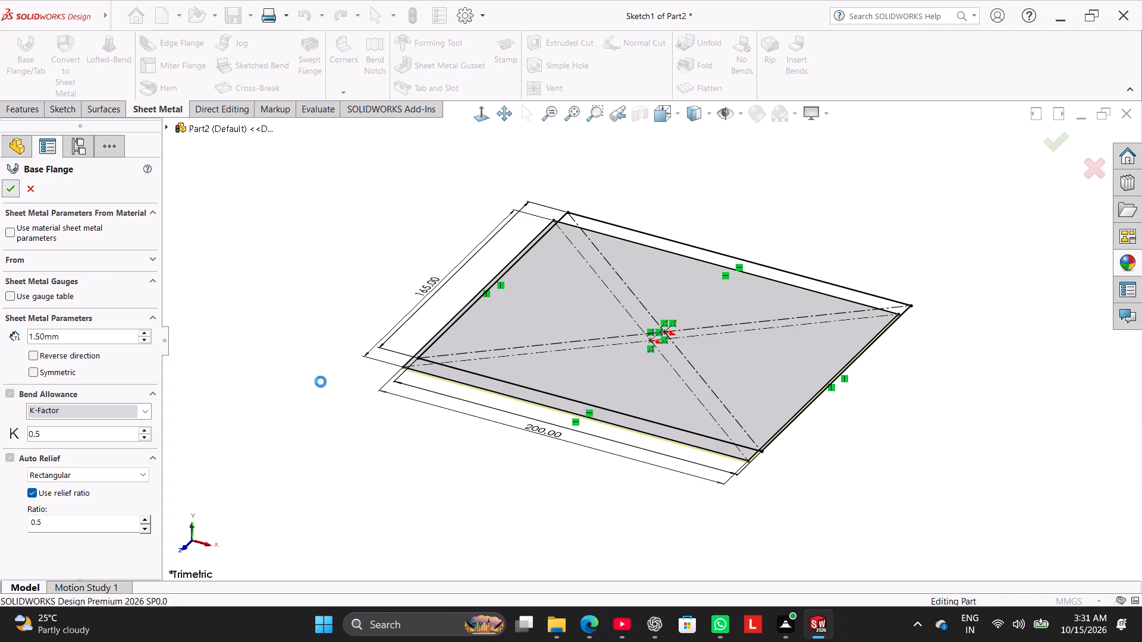
left_click(377, 424)
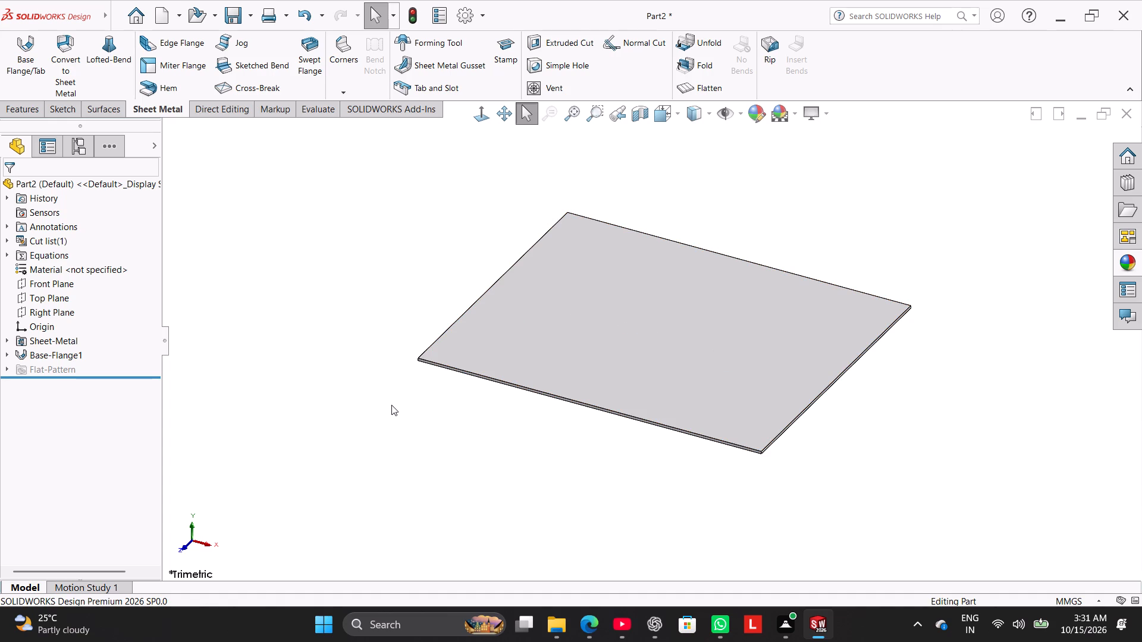
Start an Edge Flange on the lower front 200 mm edge of the plate, pointing downward with a length of about 17.7 mm.
middle_click_drag(391, 405, 409, 324)
scroll(406, 325, "down", 1)
right_click_drag(396, 385, 446, 340)
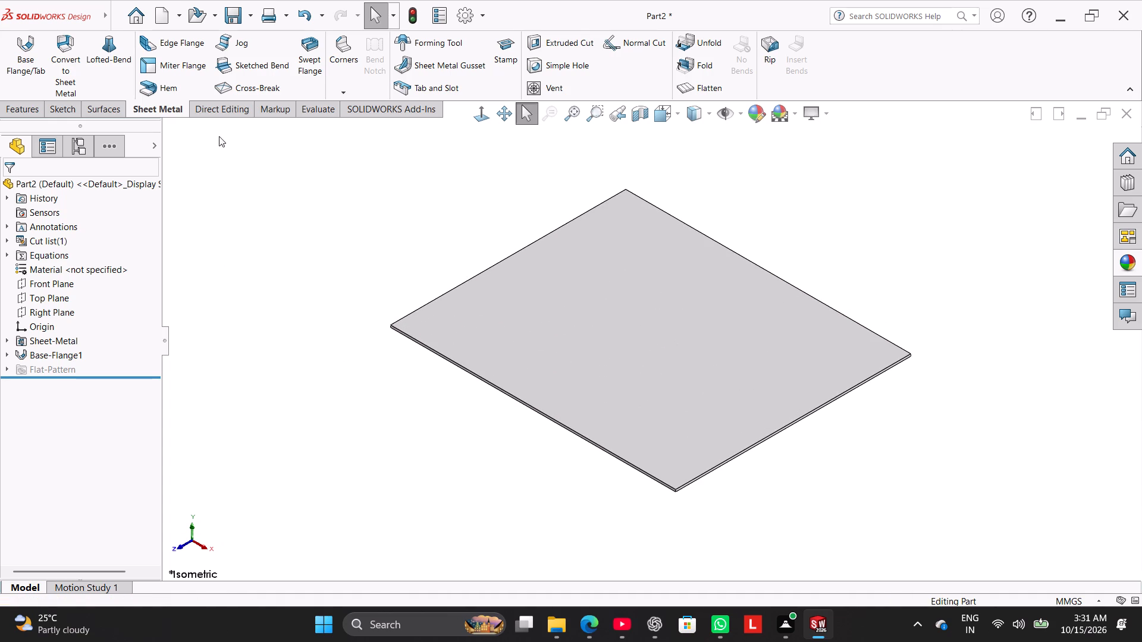
left_click(201, 45)
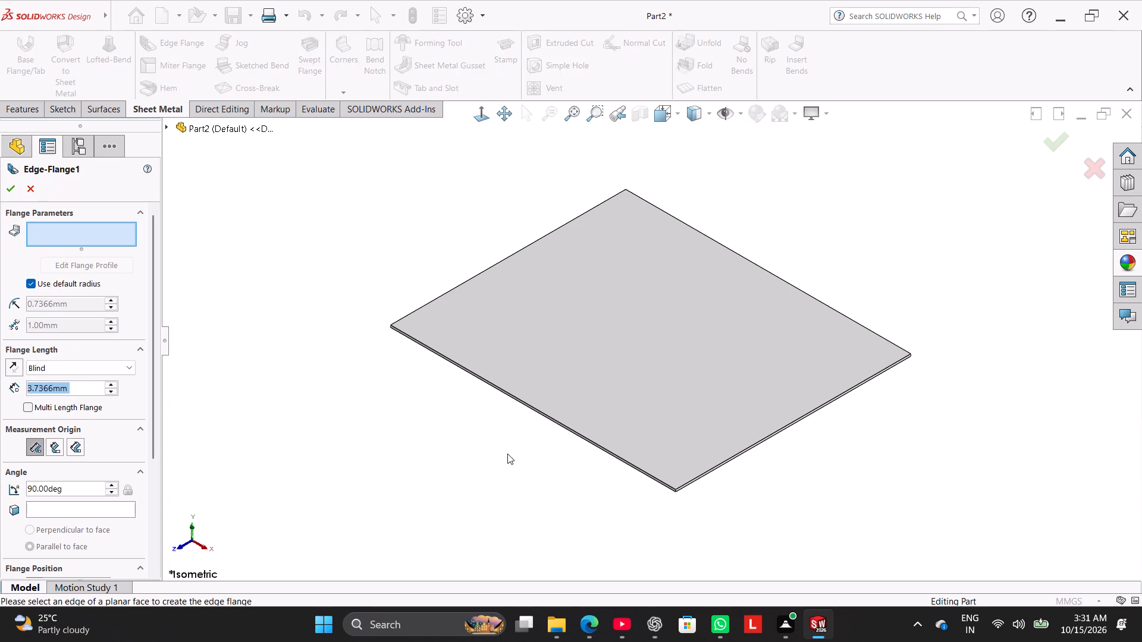
scroll(524, 429, "down", 7)
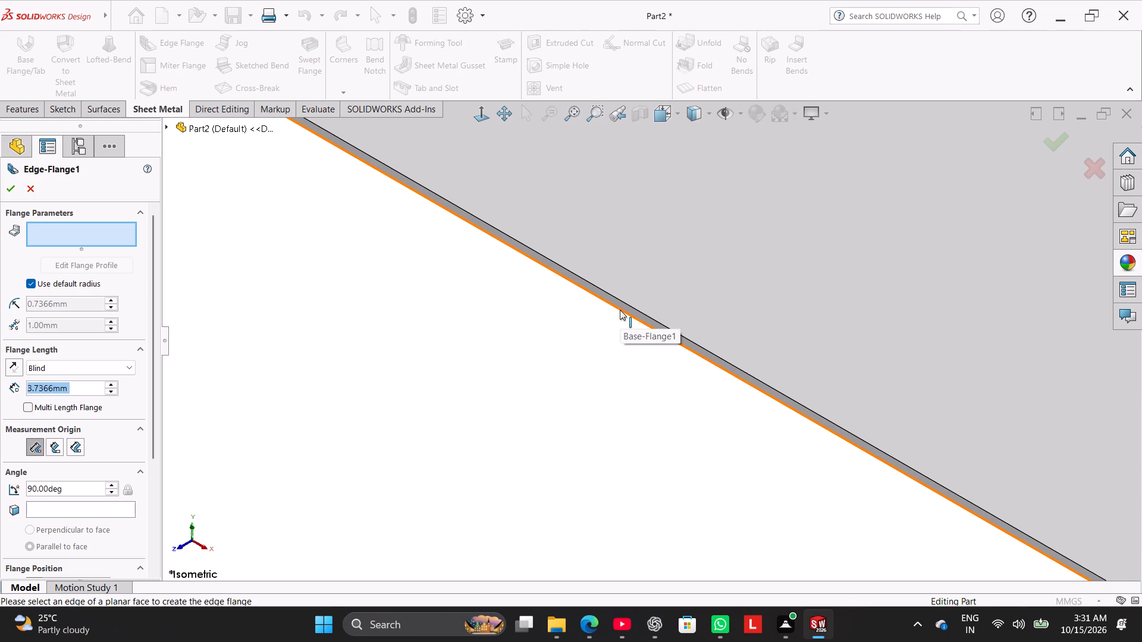
scroll(639, 319, "down", 3)
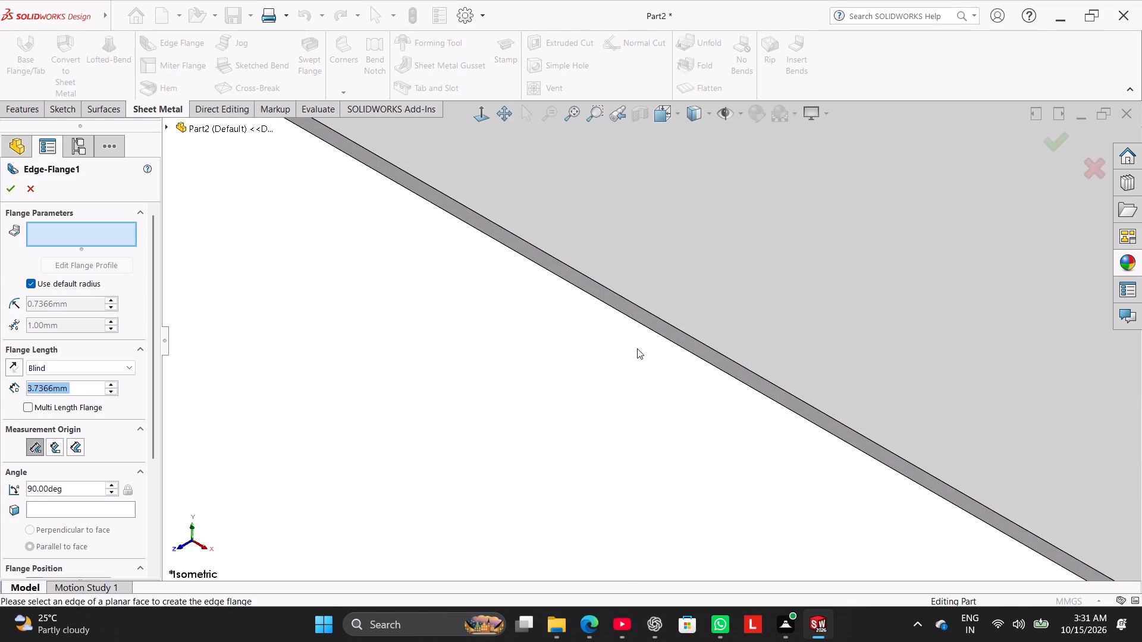
left_click(676, 344)
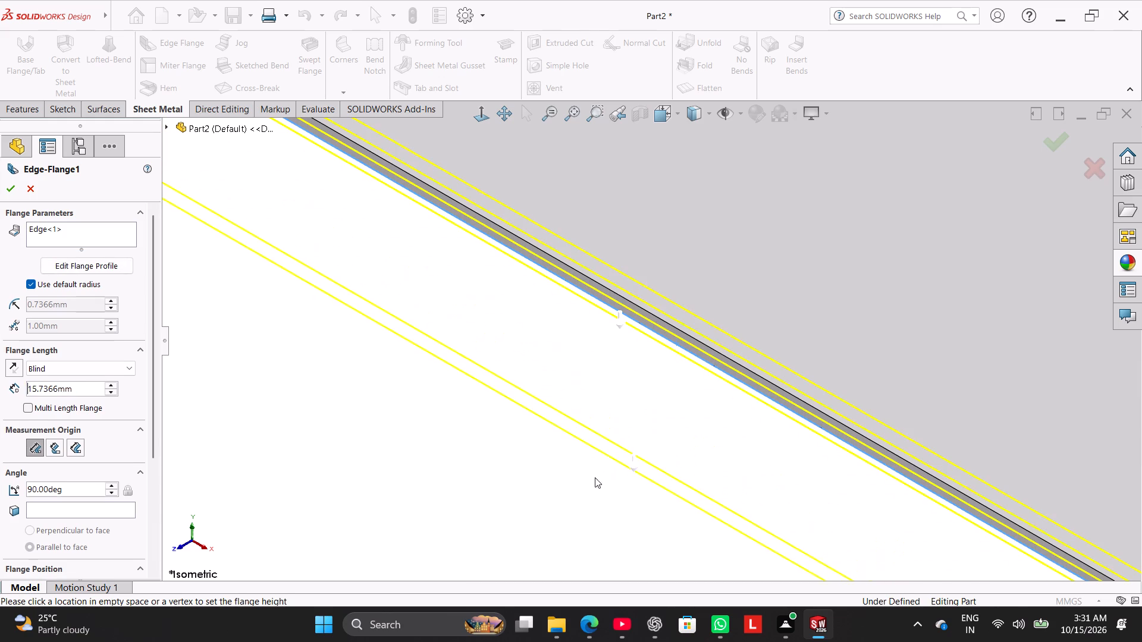
left_click(585, 493)
Add the plate's opposite 200 mm edge to the same edge flange, pointing the same way.
scroll(506, 481, "up", 3)
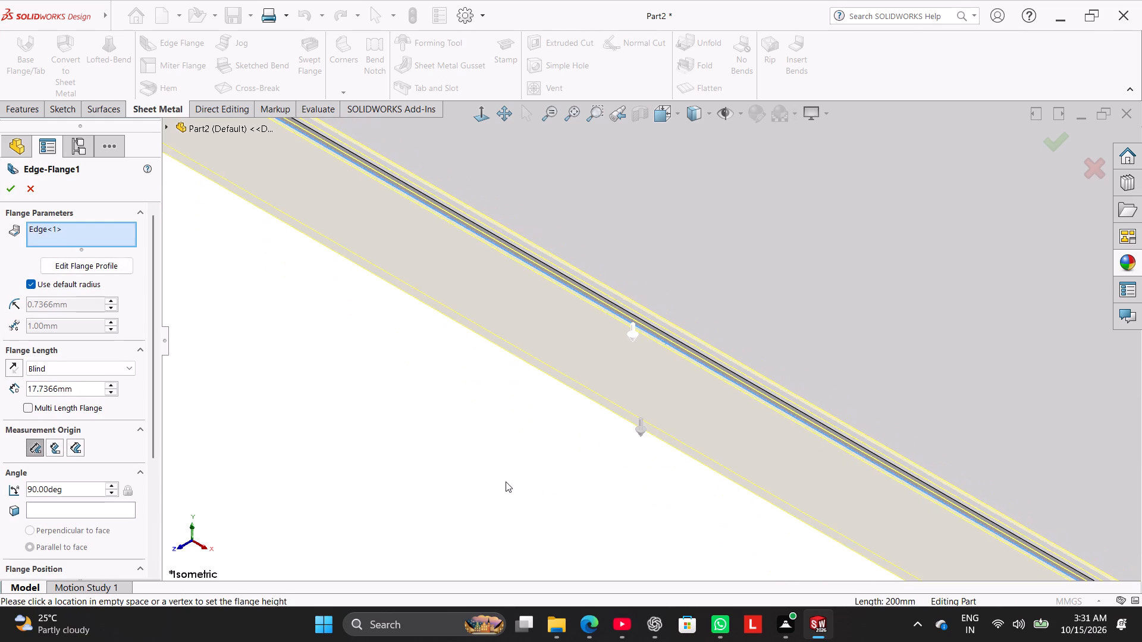
scroll(506, 481, "up", 8)
middle_click_drag(1006, 303, 956, 335)
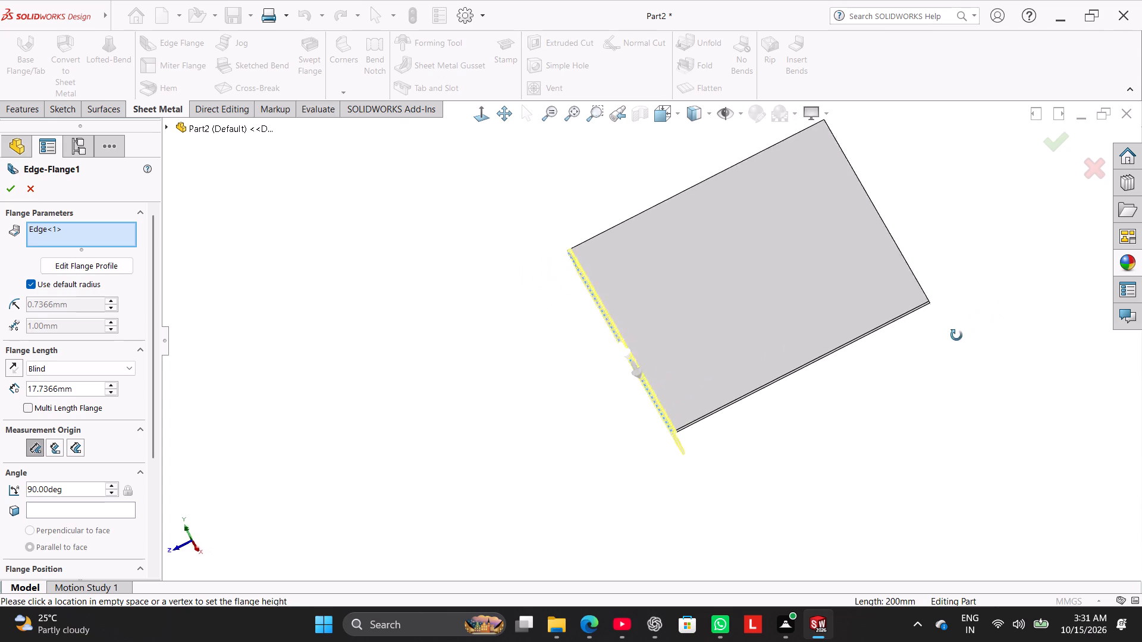
middle_click_drag(956, 335, 933, 350)
scroll(933, 350, "down", 4)
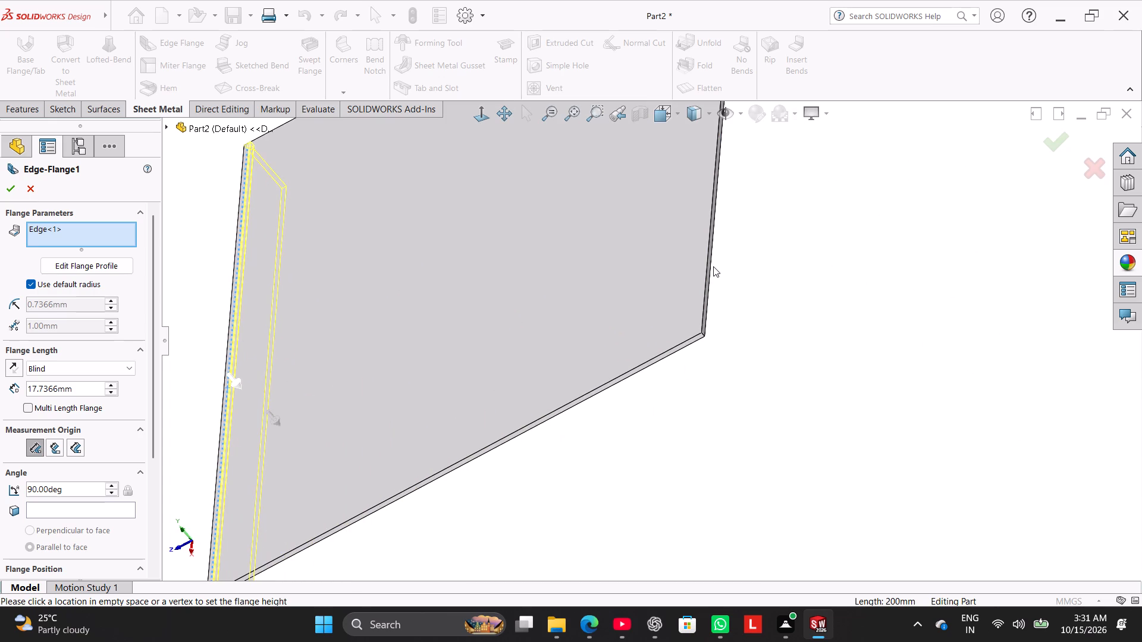
left_click(711, 266)
left_click(823, 360)
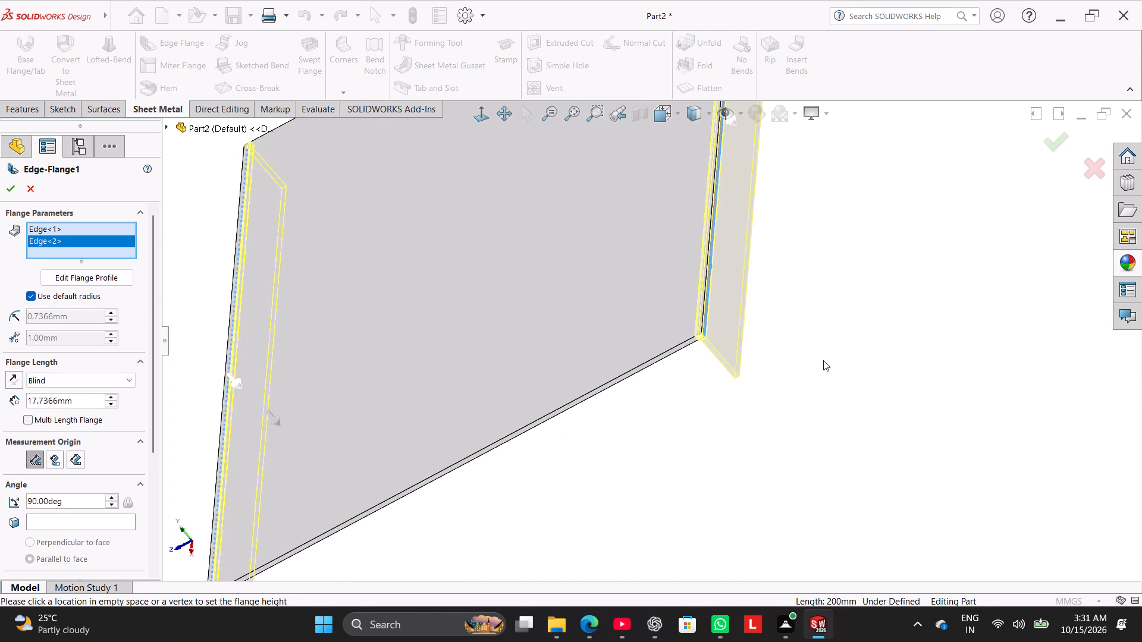
Override the default bend radius with 2 mm and set the length of both edge flanges to 42 mm.
scroll(596, 443, "up", 3)
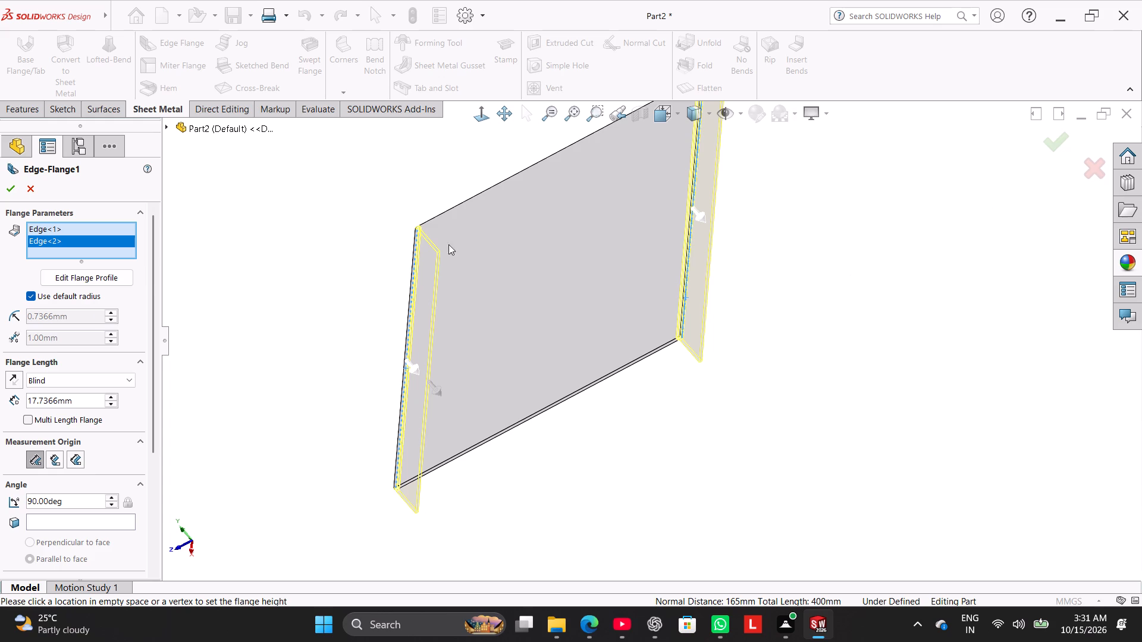
left_click(27, 294)
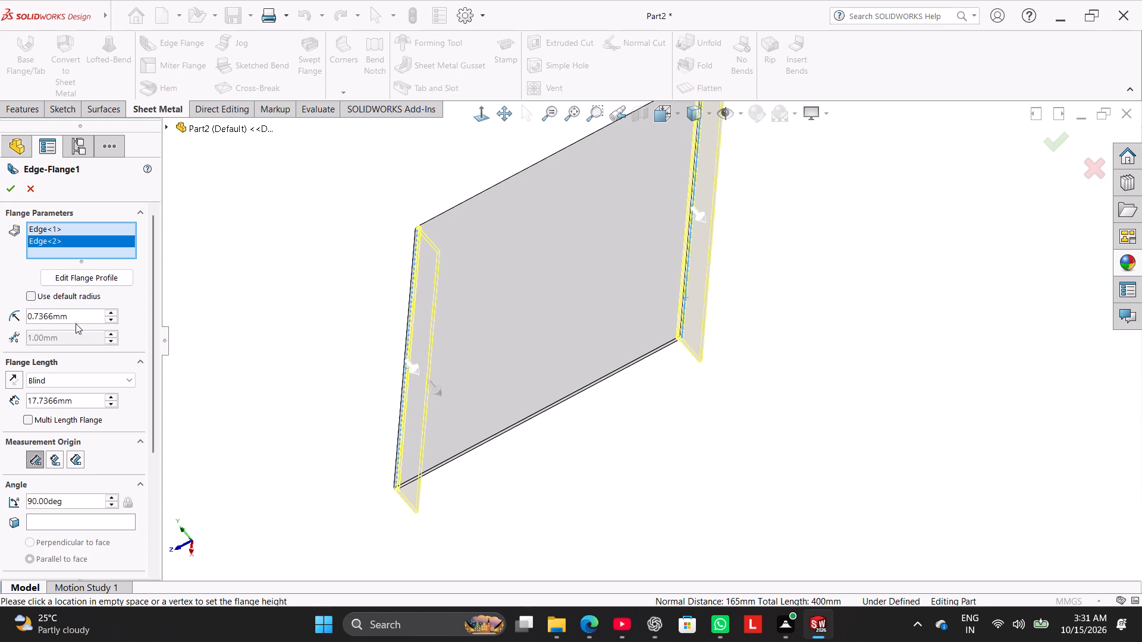
double_click(74, 320)
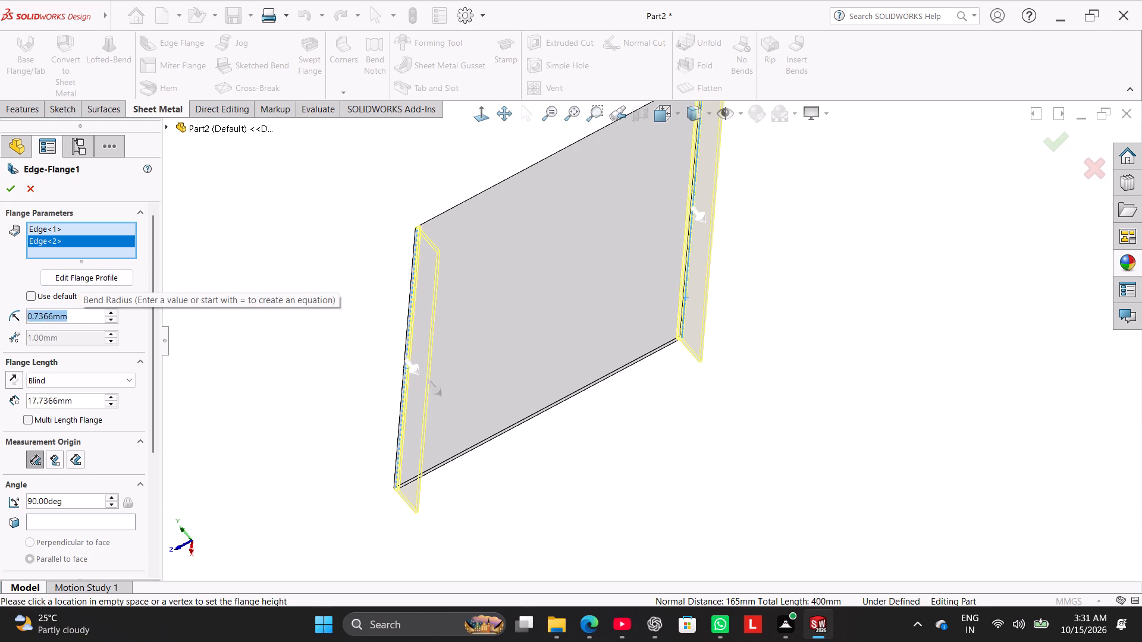
key("2")
key("Return")
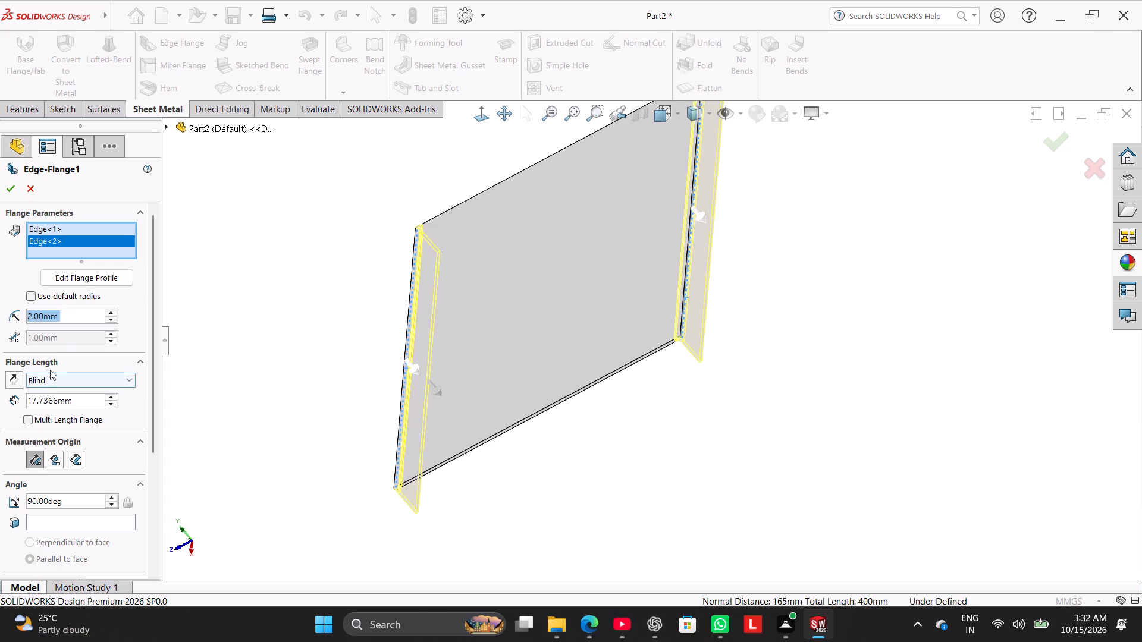
double_click(71, 399)
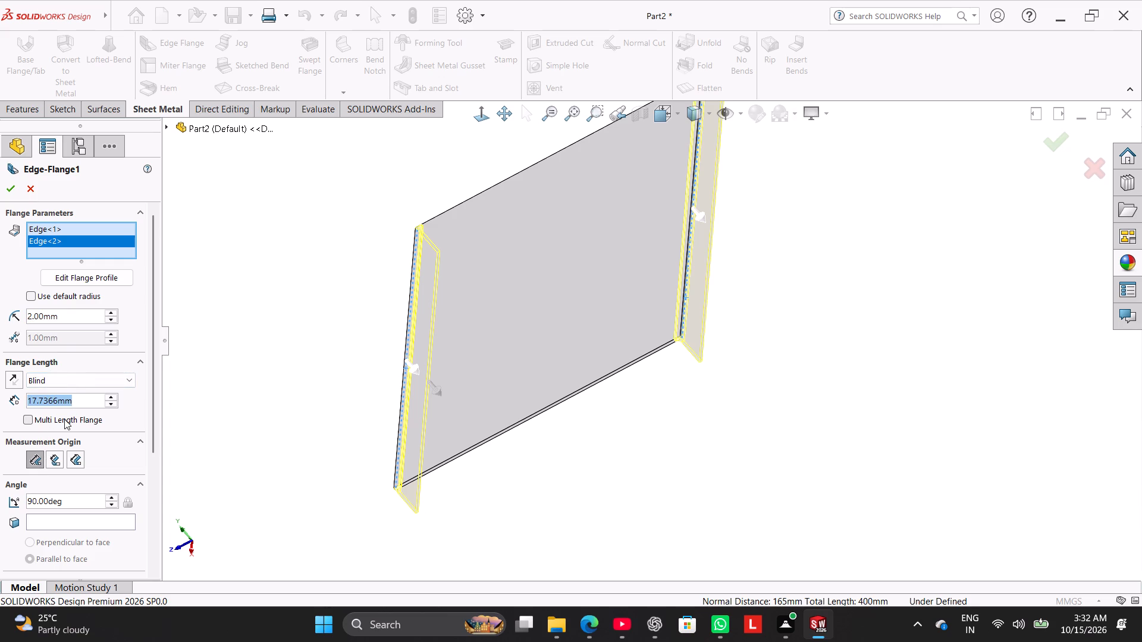
type("42")
key("Return")
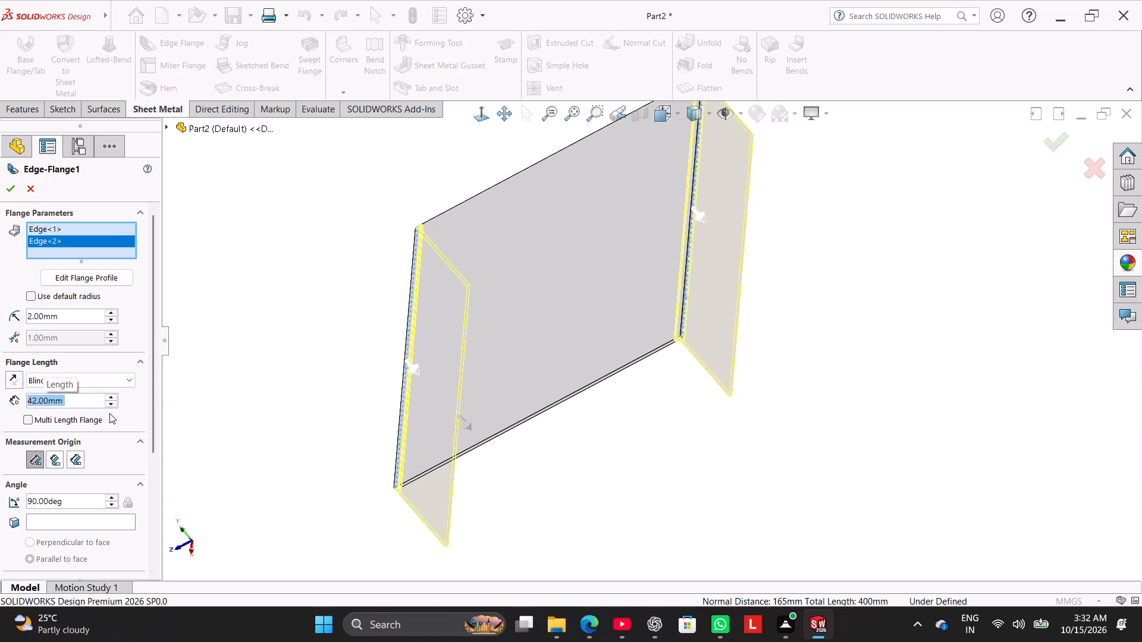
Give the edge flanges a custom rectangular relief with relief ratio 0.5 and complete the feature.
left_click_drag(157, 448, 157, 494)
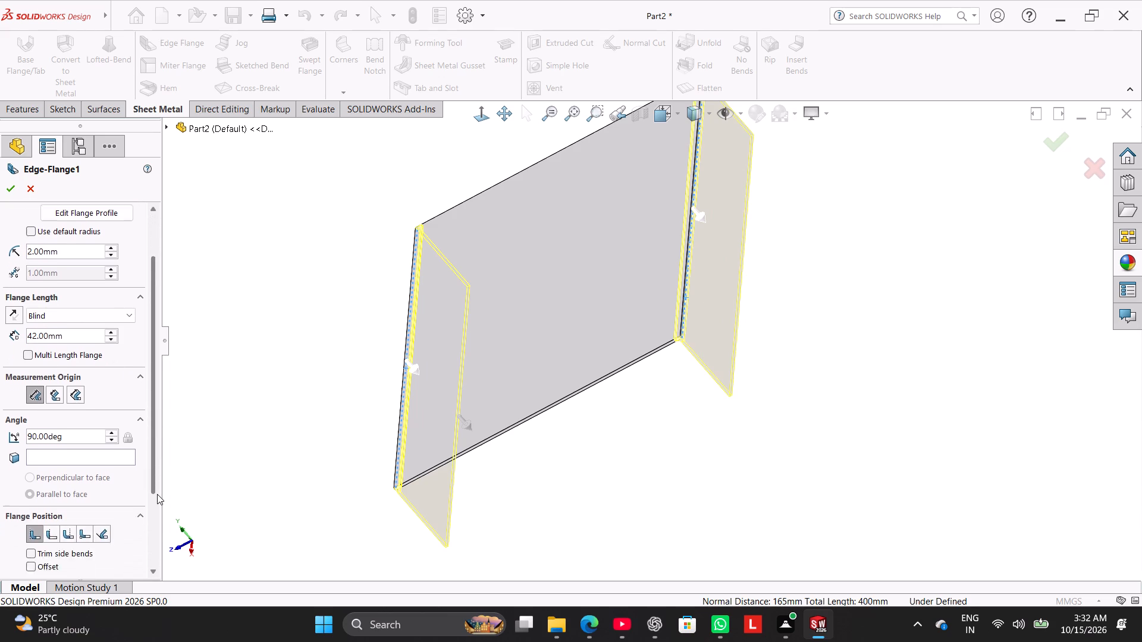
left_click_drag(157, 494, 157, 516)
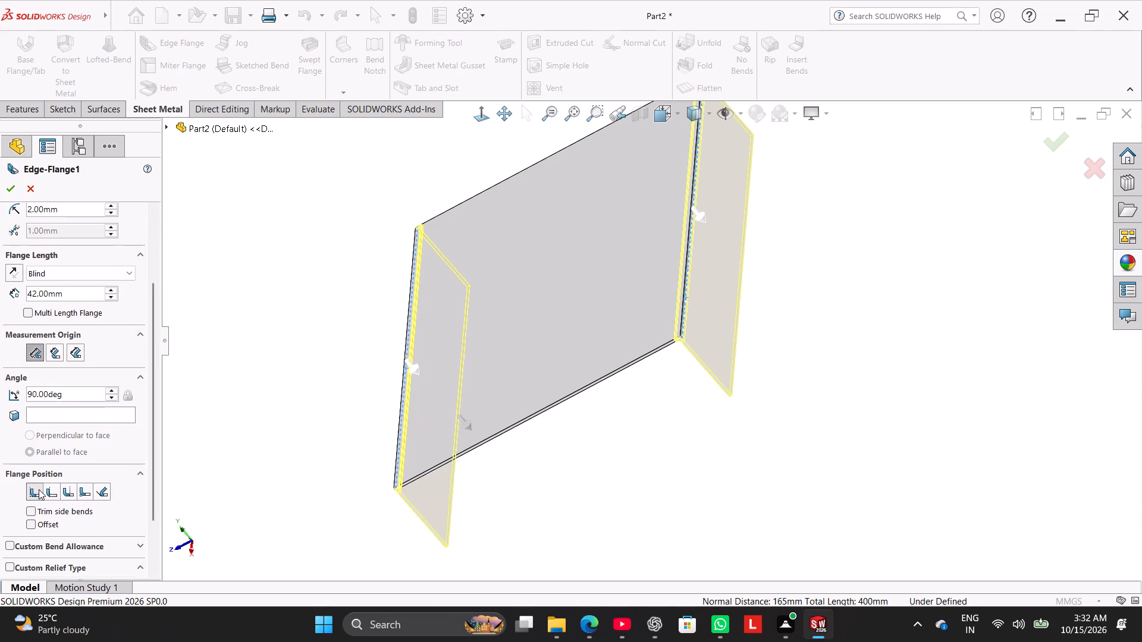
left_click_drag(153, 518, 153, 523)
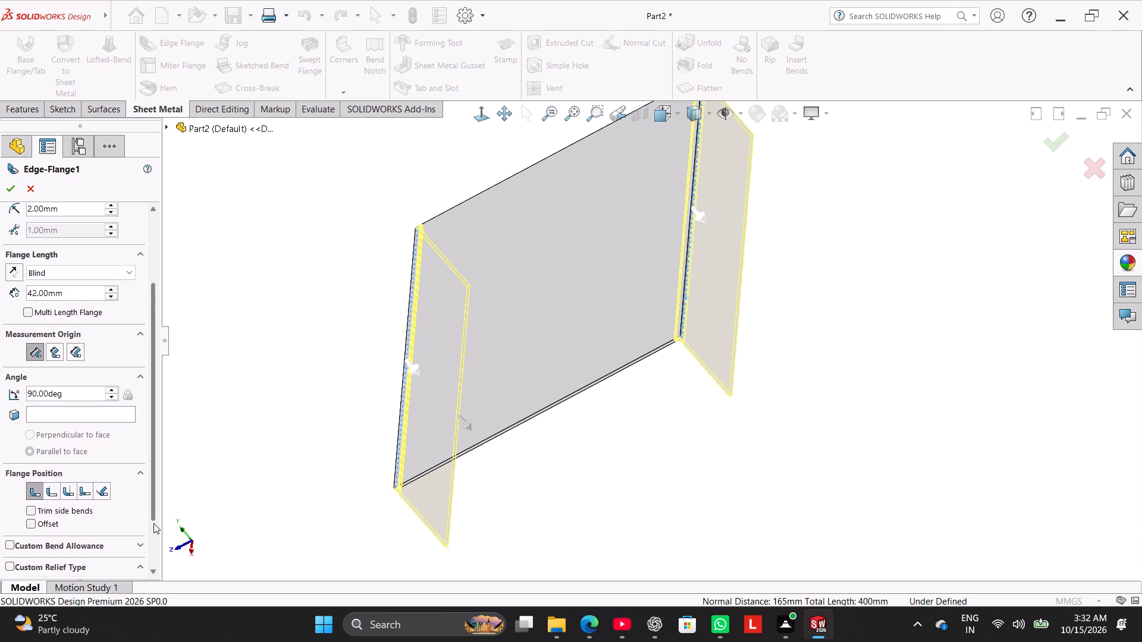
left_click_drag(153, 523, 145, 574)
left_click(9, 498)
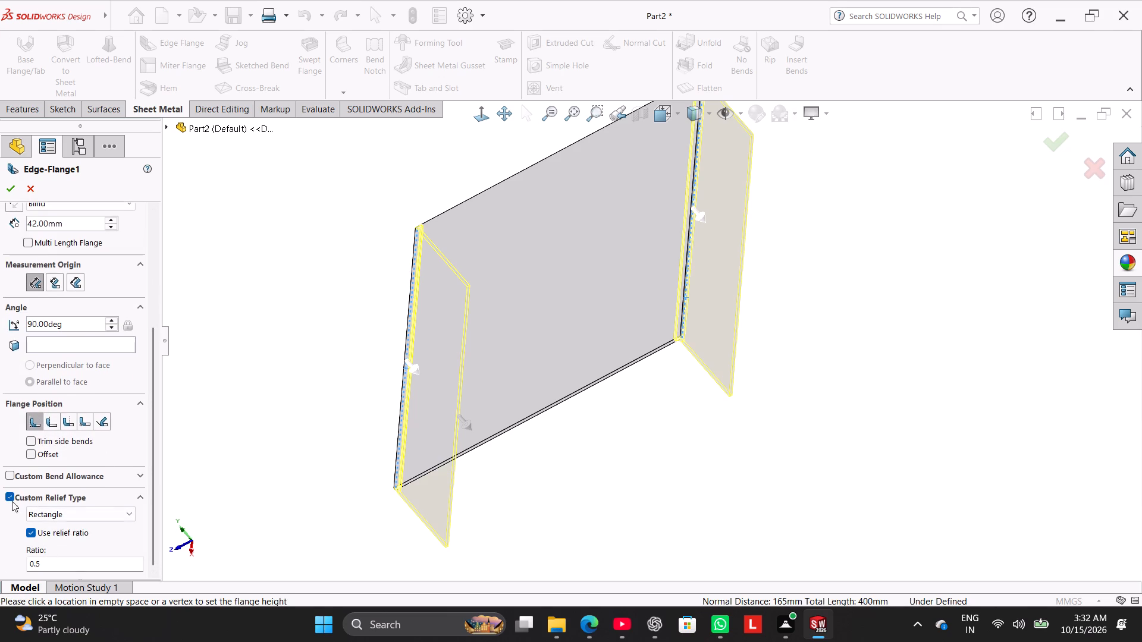
left_click(7, 189)
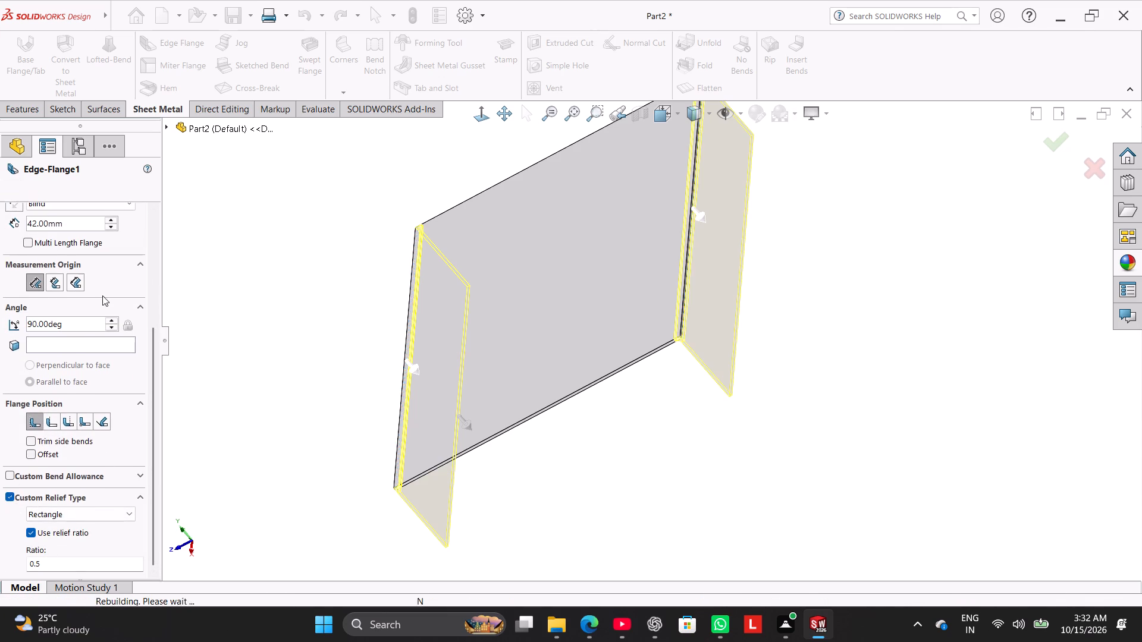
Start an Edge Flange on the plate's short front end edge between the two side flanges, pointing downward, about 44.7 mm long.
middle_click_drag(313, 370, 335, 469)
middle_click_drag(325, 424, 332, 409)
scroll(325, 424, "up", 1)
right_click_drag(331, 406, 471, 320)
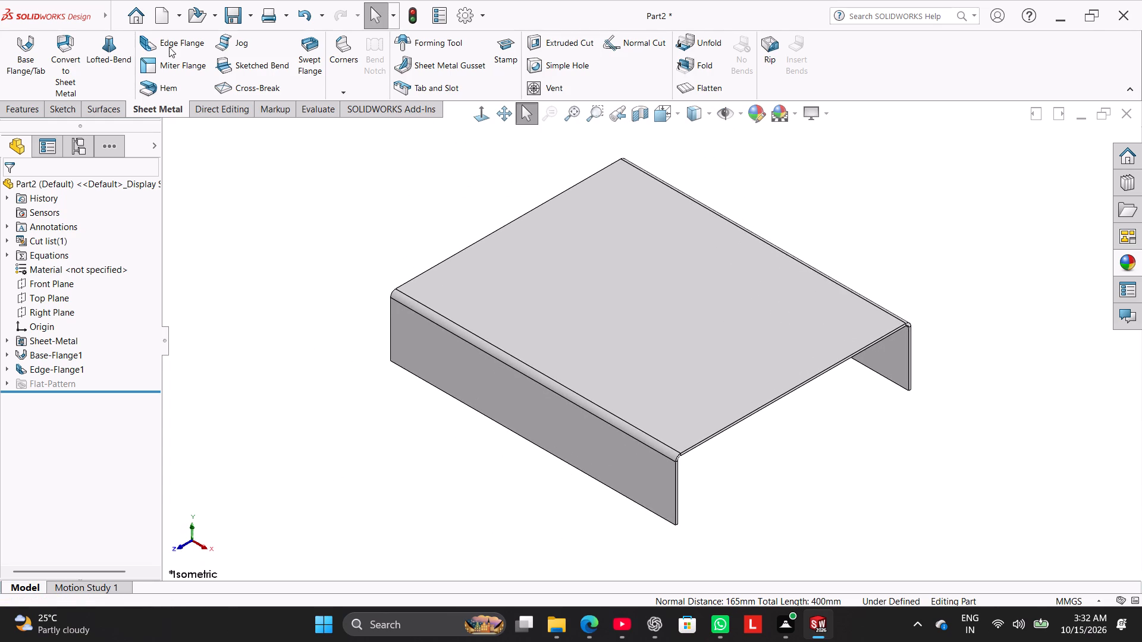
left_click(169, 47)
scroll(748, 432, "down", 2)
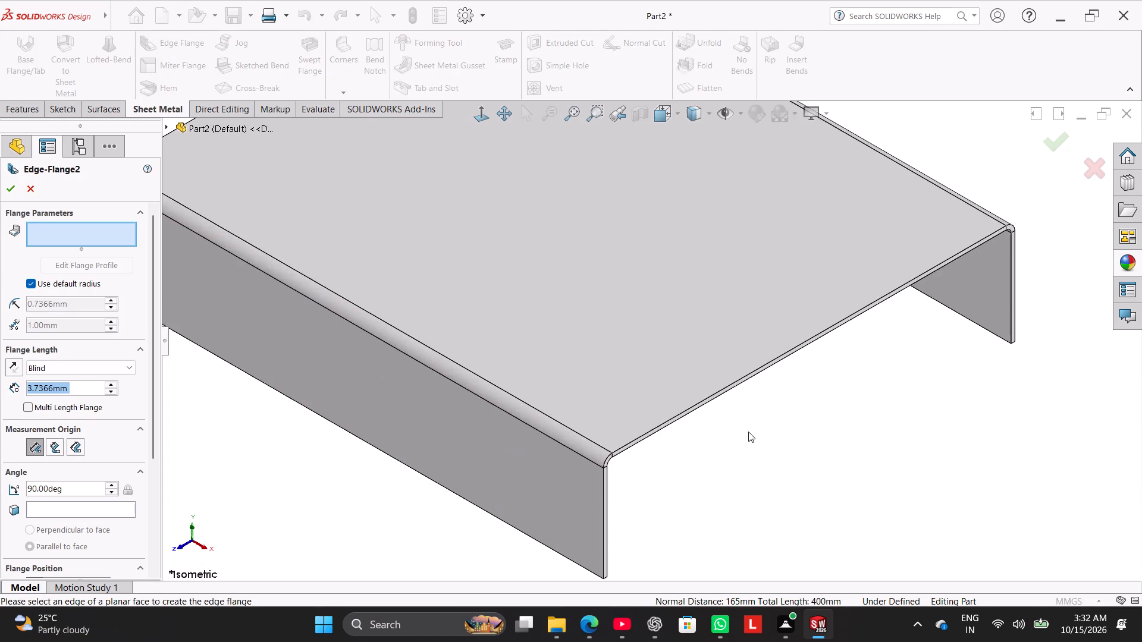
scroll(748, 432, "down", 5)
left_click(648, 338)
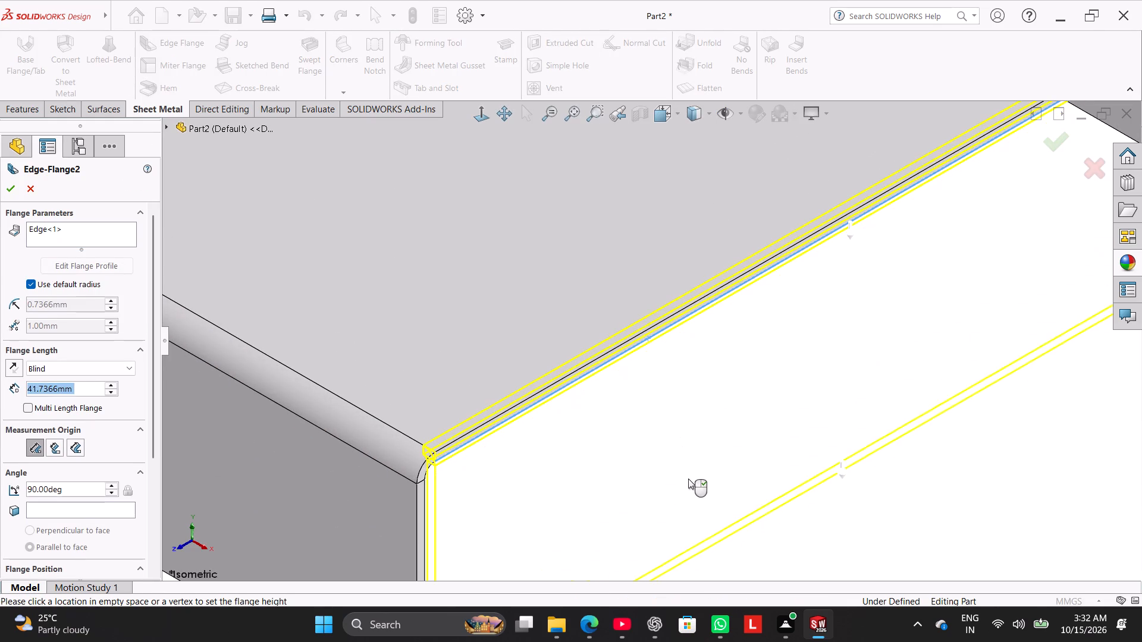
left_click(690, 487)
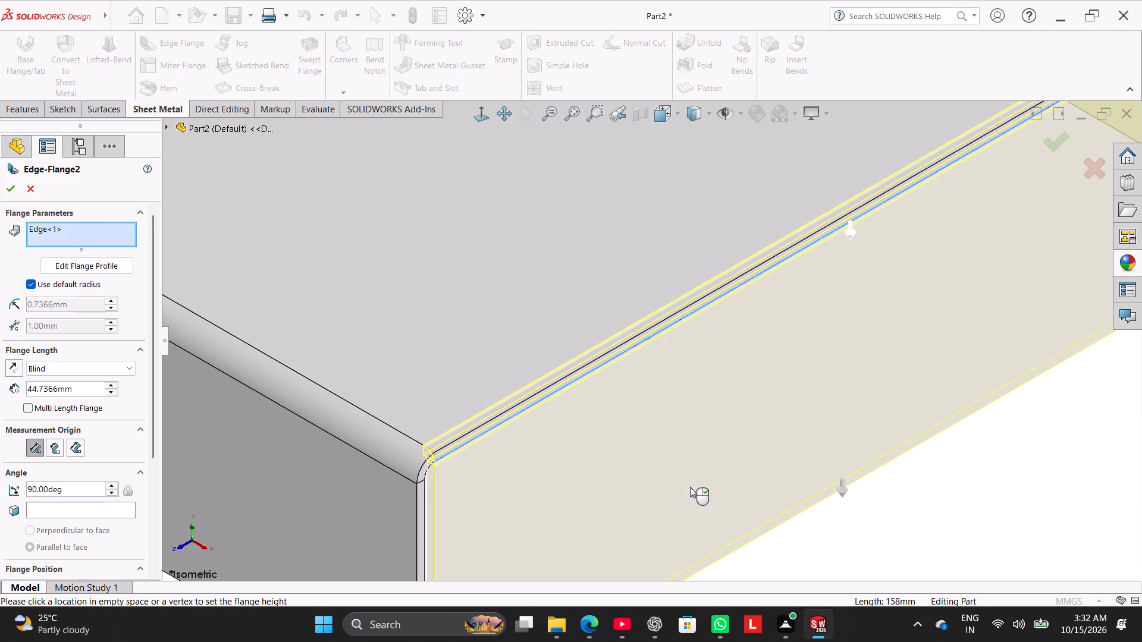
Open the new flange's profile for editing and narrow it by moving both side lines inward.
left_click(93, 266)
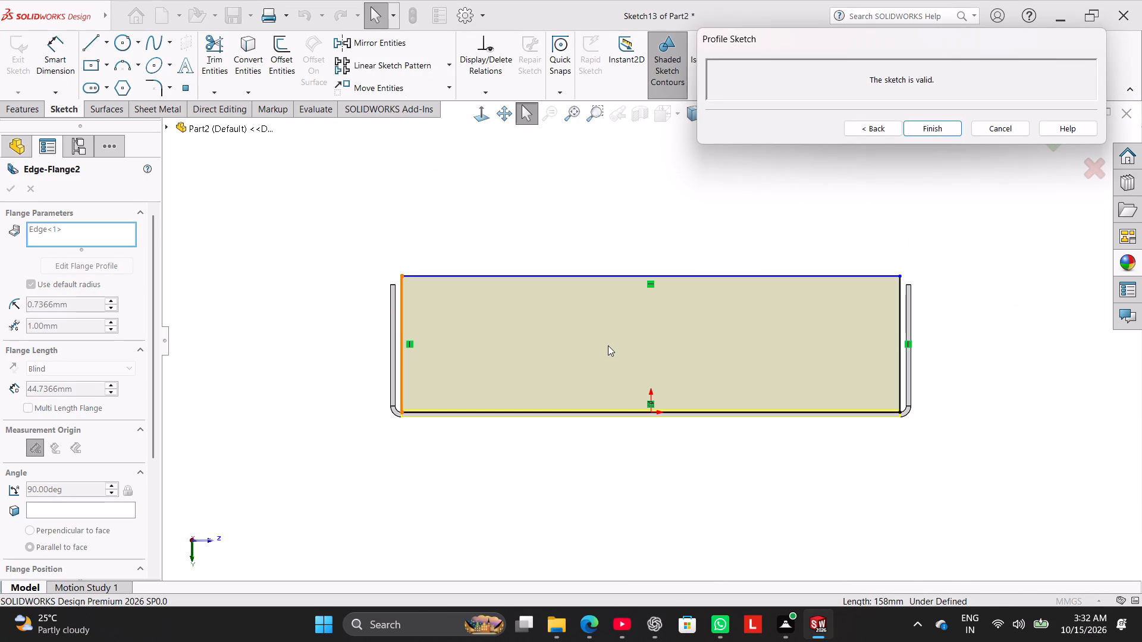
left_click_drag(401, 319, 479, 348)
left_click_drag(901, 382, 748, 374)
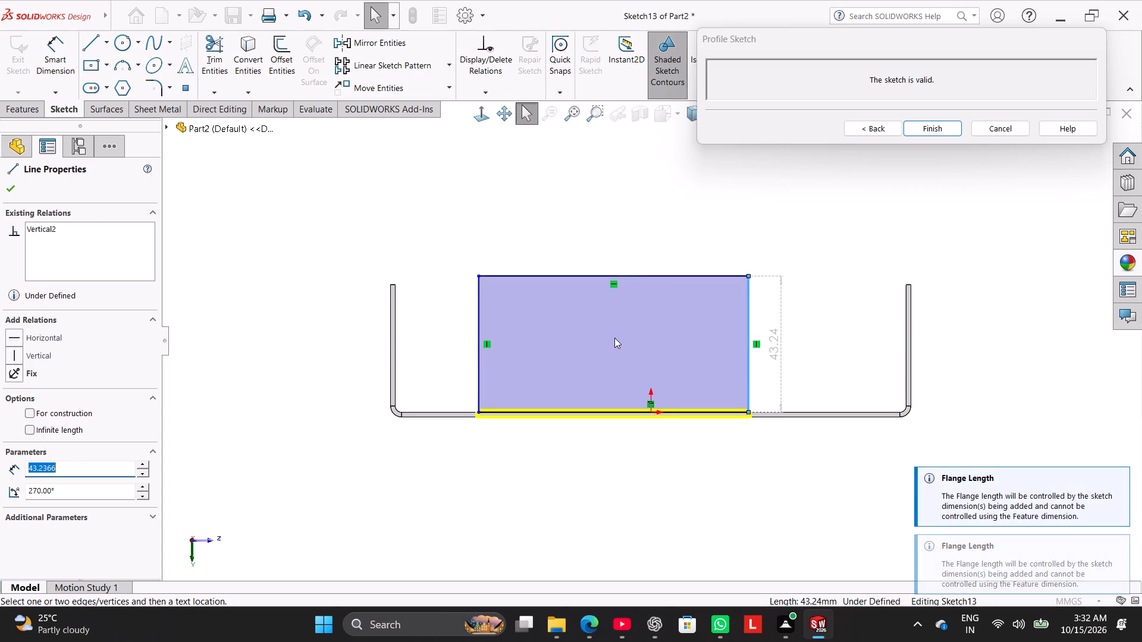
Draw a centerline from the midpoint of the profile's free edge to the midpoint of the plate's outer edge and make it vertical.
left_click(614, 278, "ctrl")
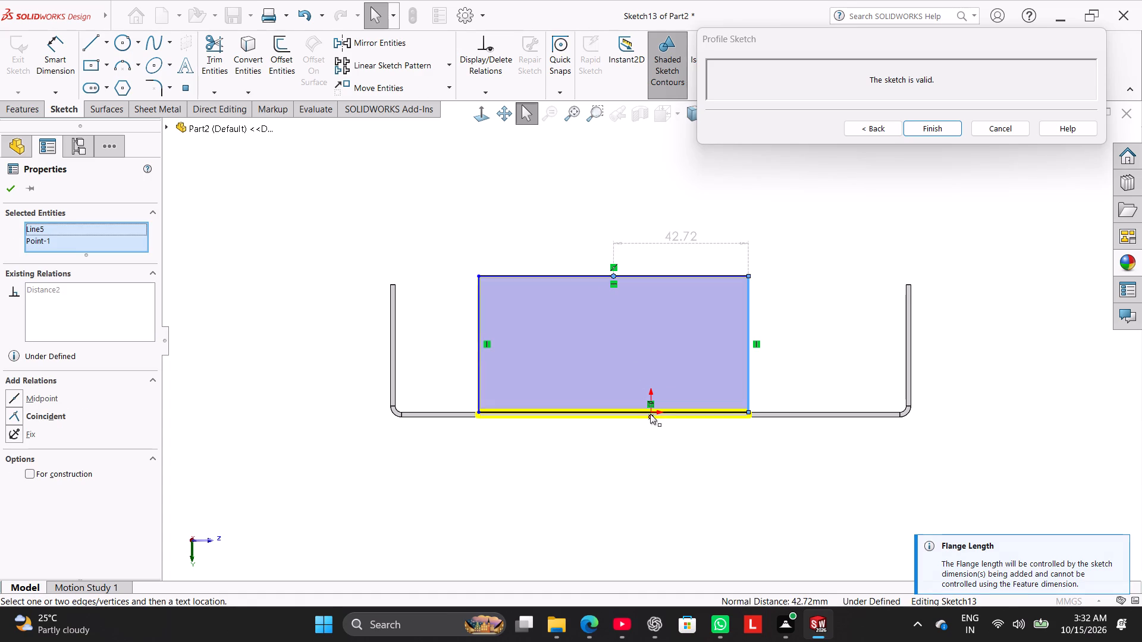
scroll(657, 413, "down", 8, "ctrl")
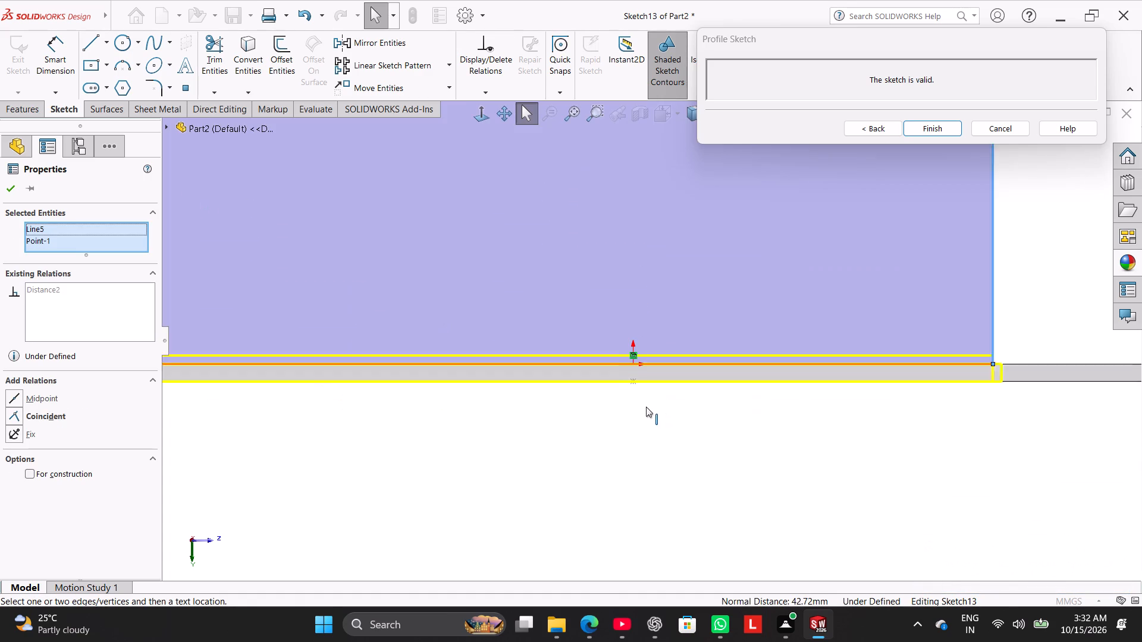
scroll(646, 407, "down", 1, "ctrl")
scroll(633, 352, "up", 5, "ctrl")
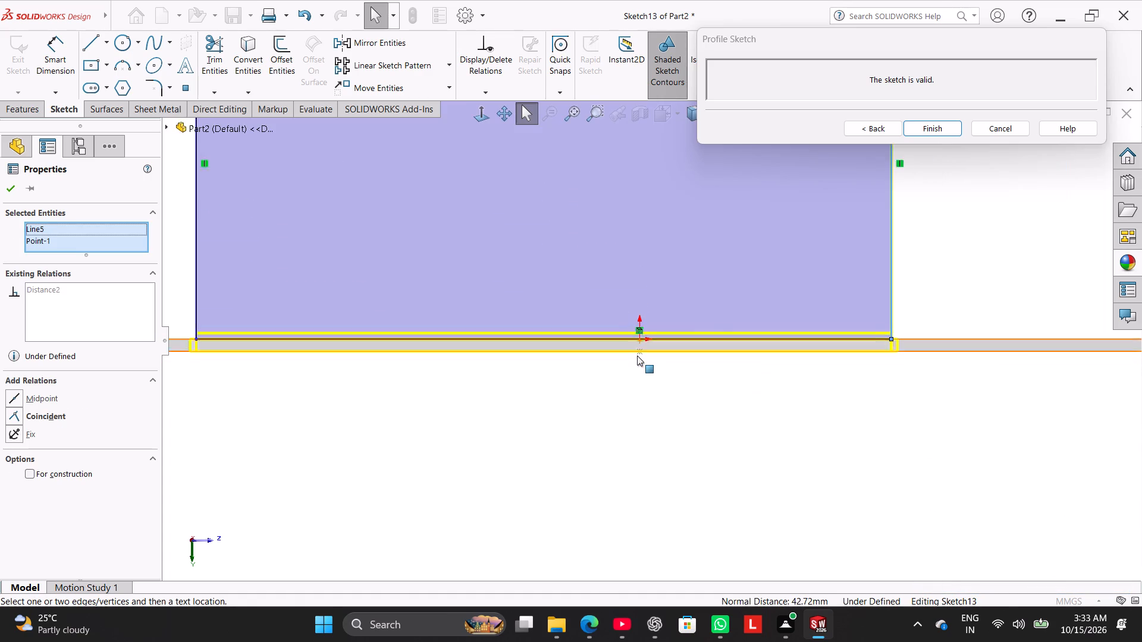
scroll(637, 355, "up", 4, "ctrl")
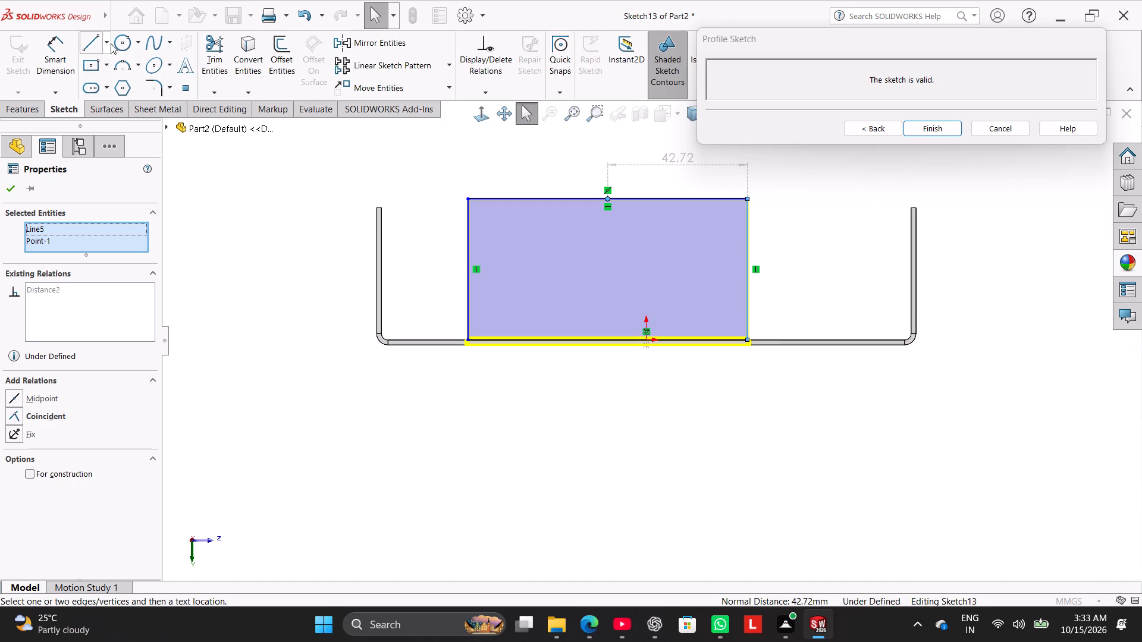
left_click(103, 42)
left_click(121, 76)
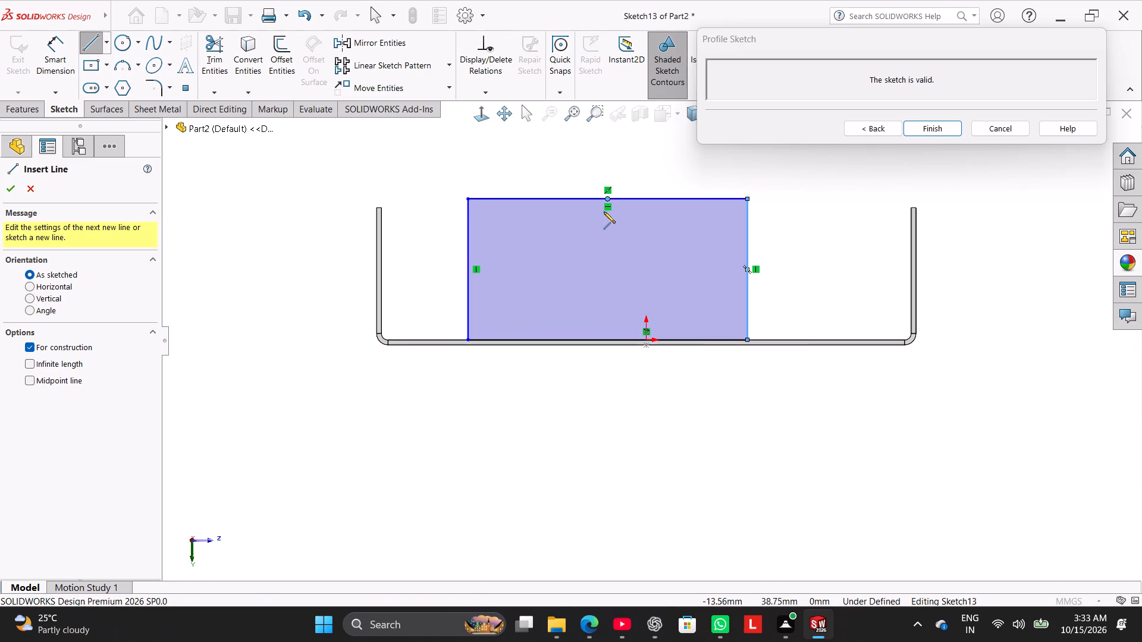
left_click(606, 198)
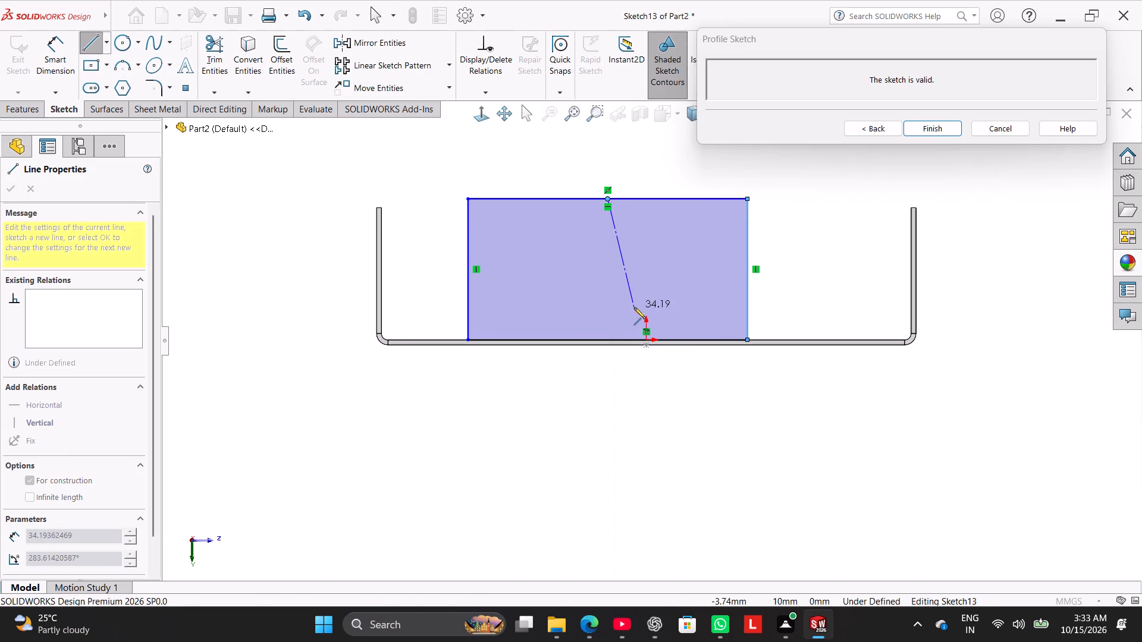
left_click(646, 346)
right_click(528, 381)
left_click(550, 389)
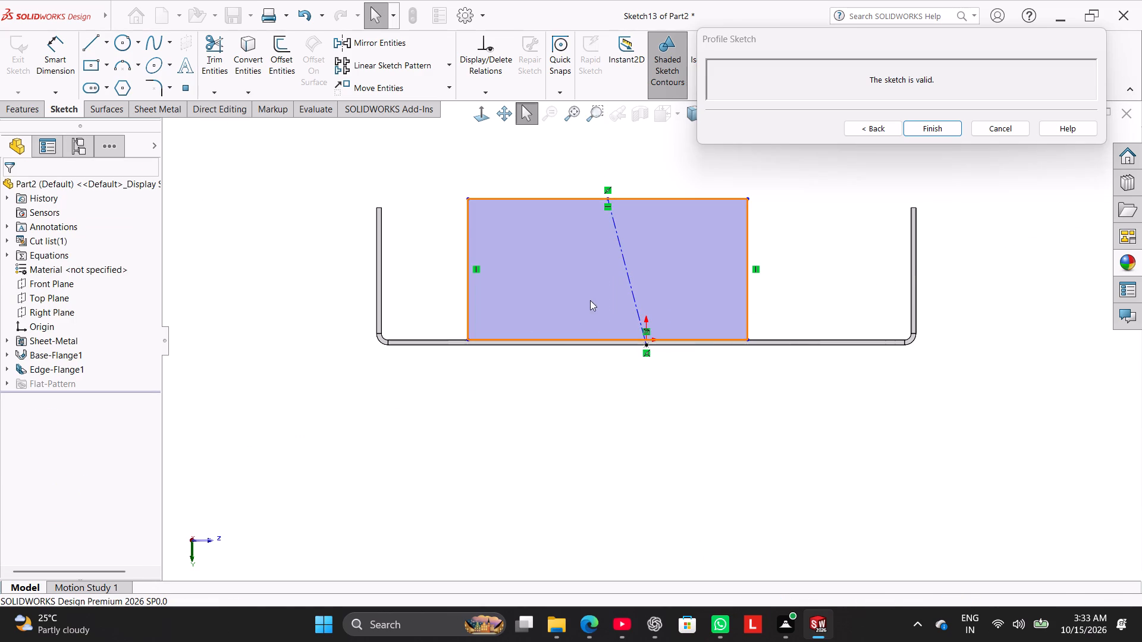
right_click(623, 256)
left_click(654, 222)
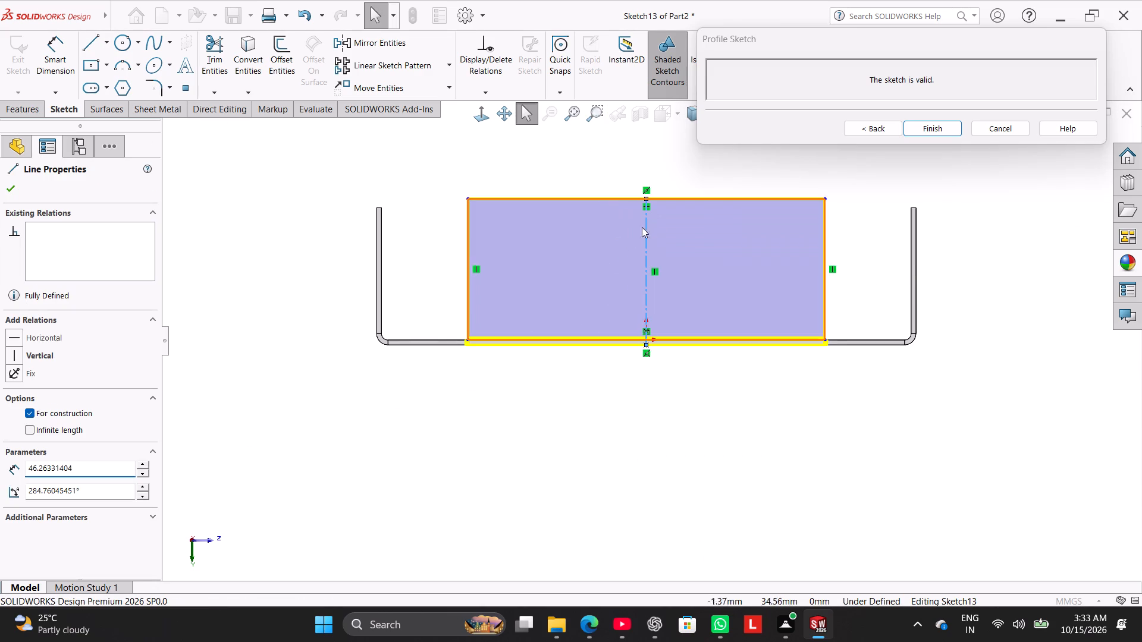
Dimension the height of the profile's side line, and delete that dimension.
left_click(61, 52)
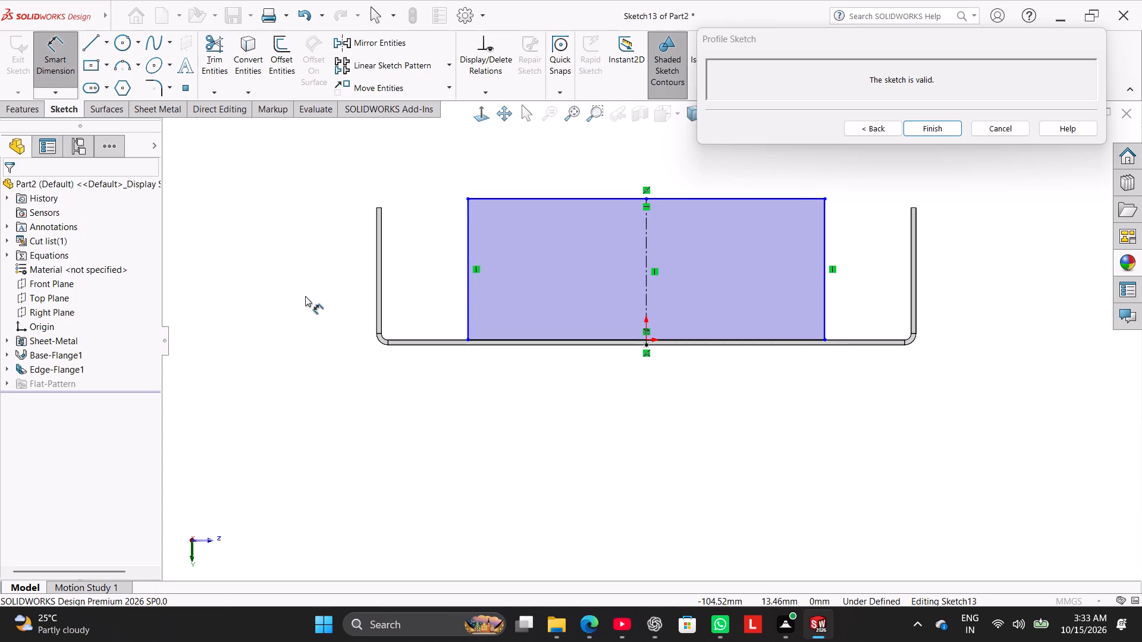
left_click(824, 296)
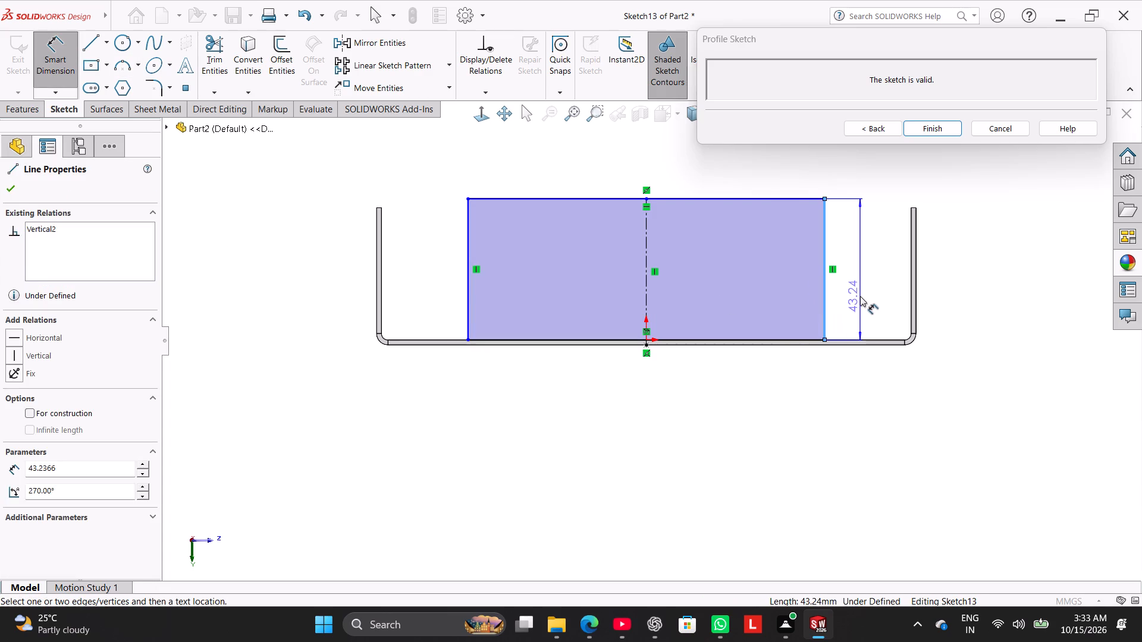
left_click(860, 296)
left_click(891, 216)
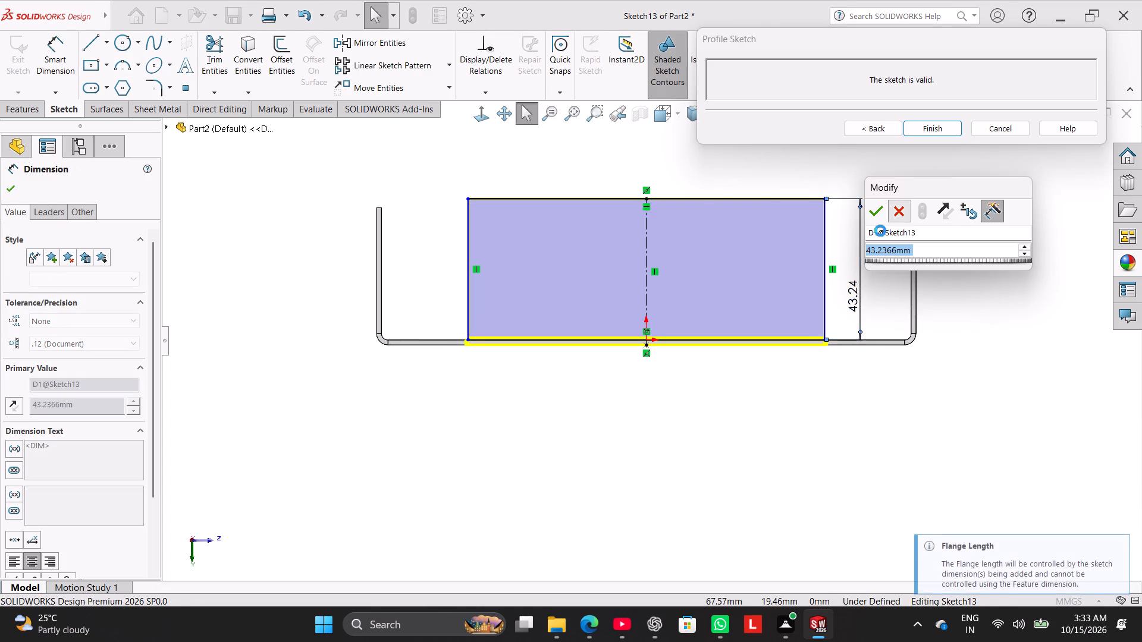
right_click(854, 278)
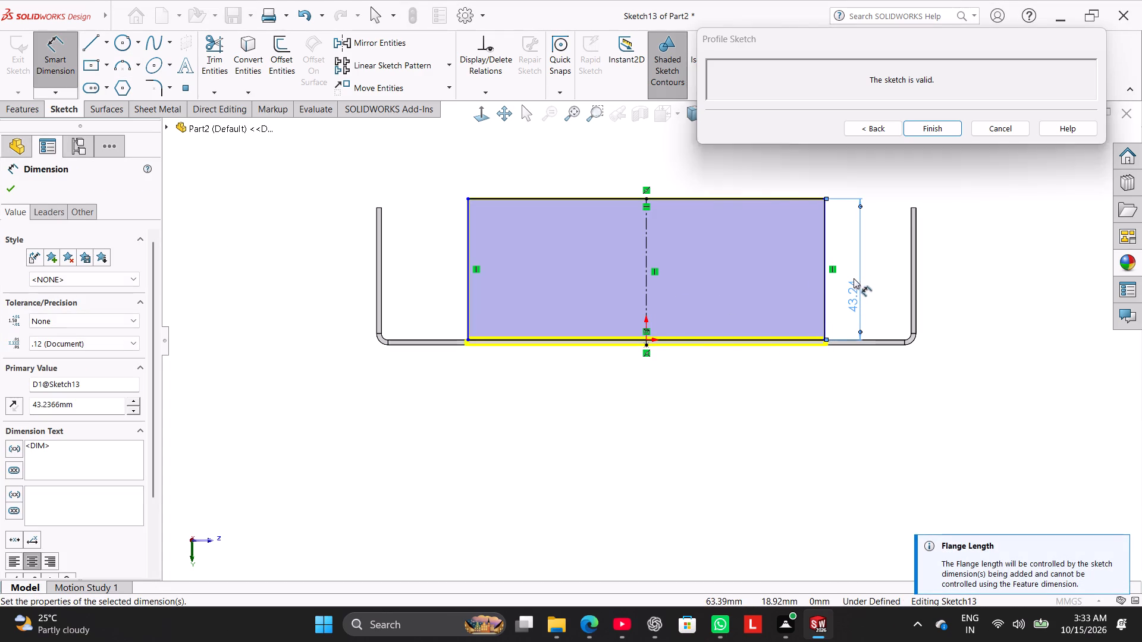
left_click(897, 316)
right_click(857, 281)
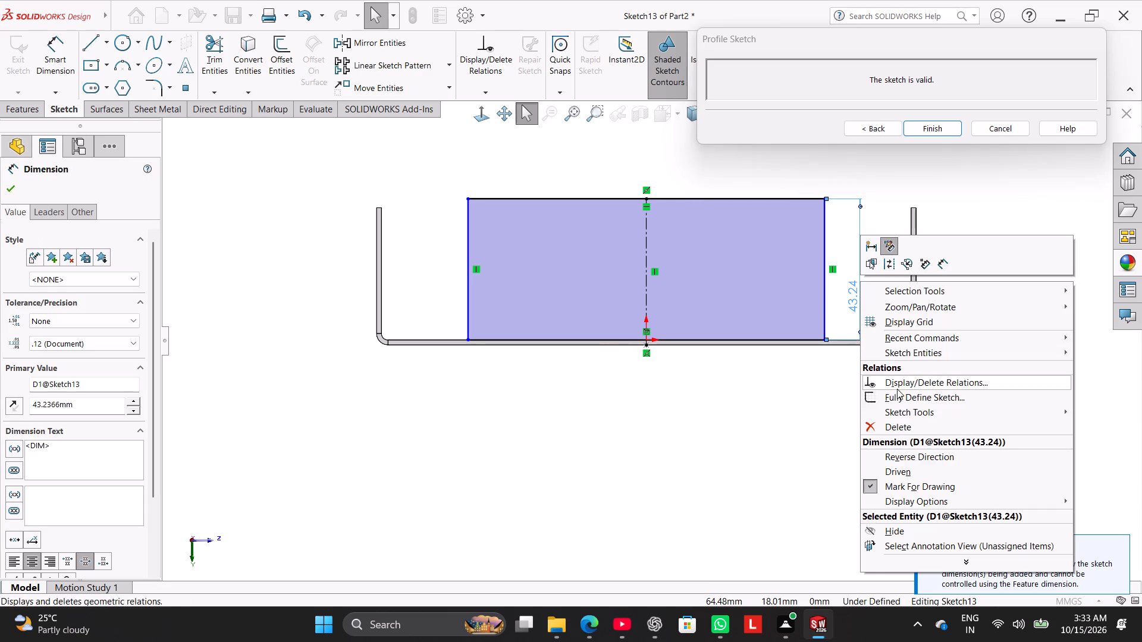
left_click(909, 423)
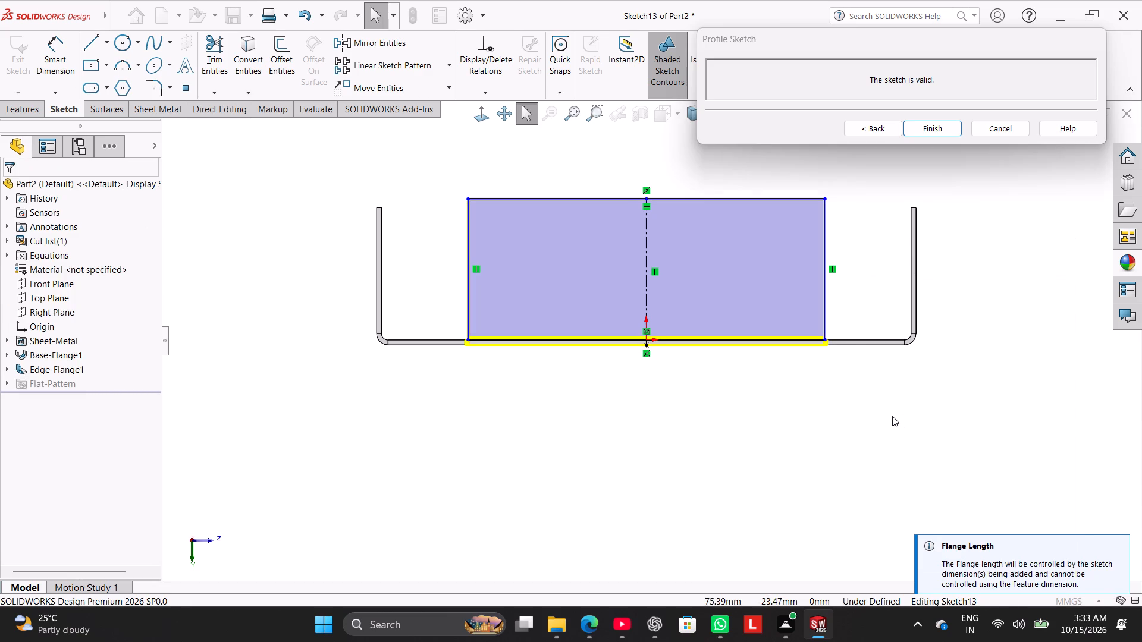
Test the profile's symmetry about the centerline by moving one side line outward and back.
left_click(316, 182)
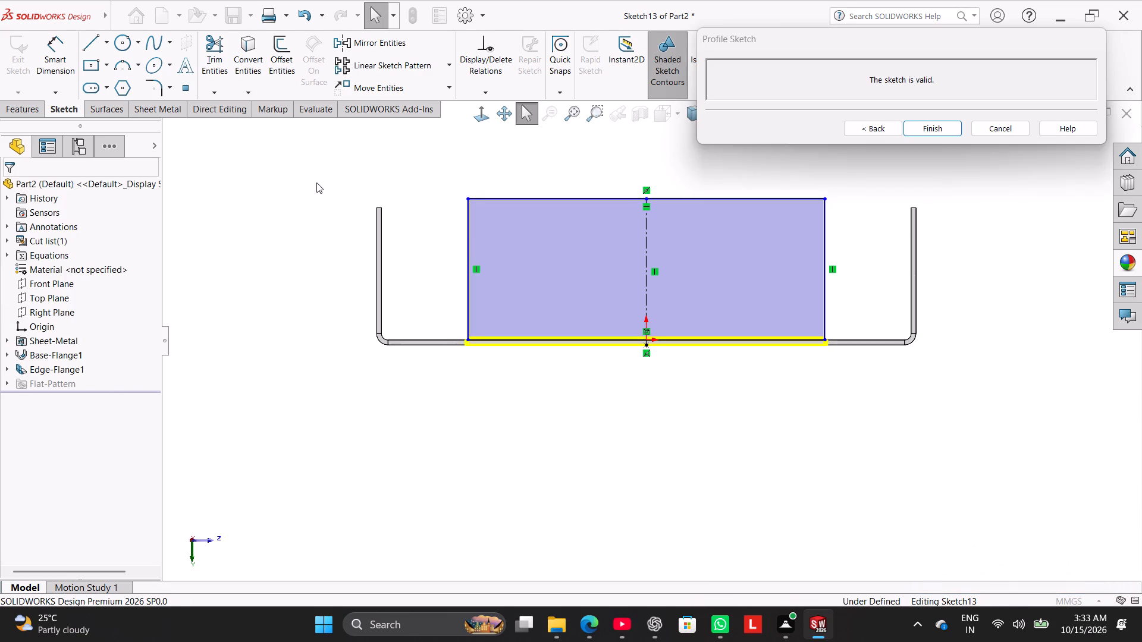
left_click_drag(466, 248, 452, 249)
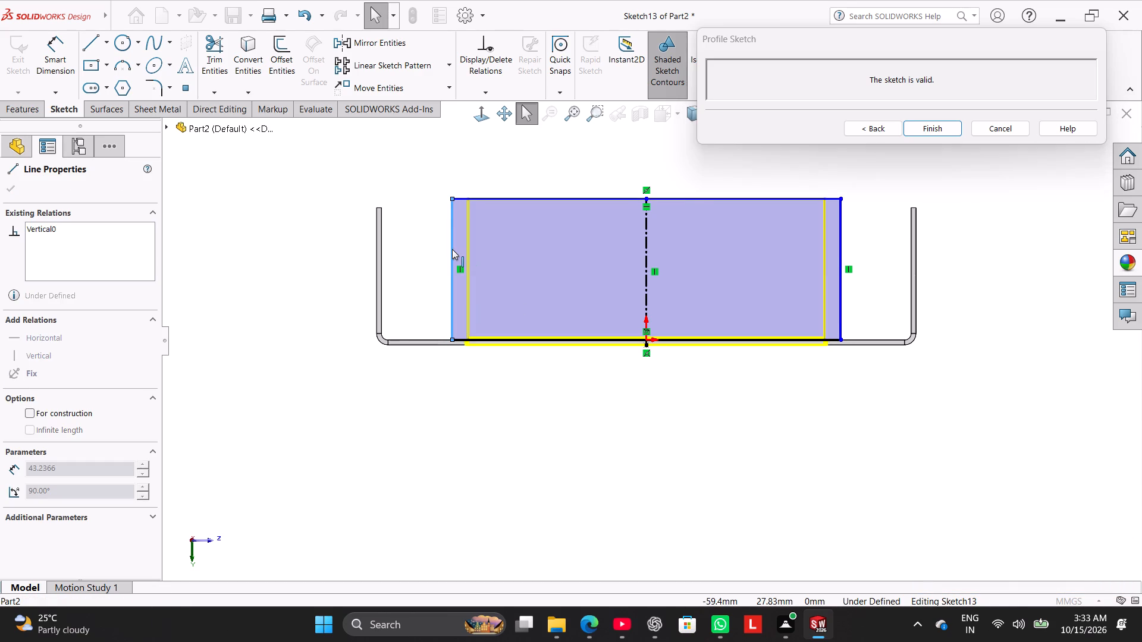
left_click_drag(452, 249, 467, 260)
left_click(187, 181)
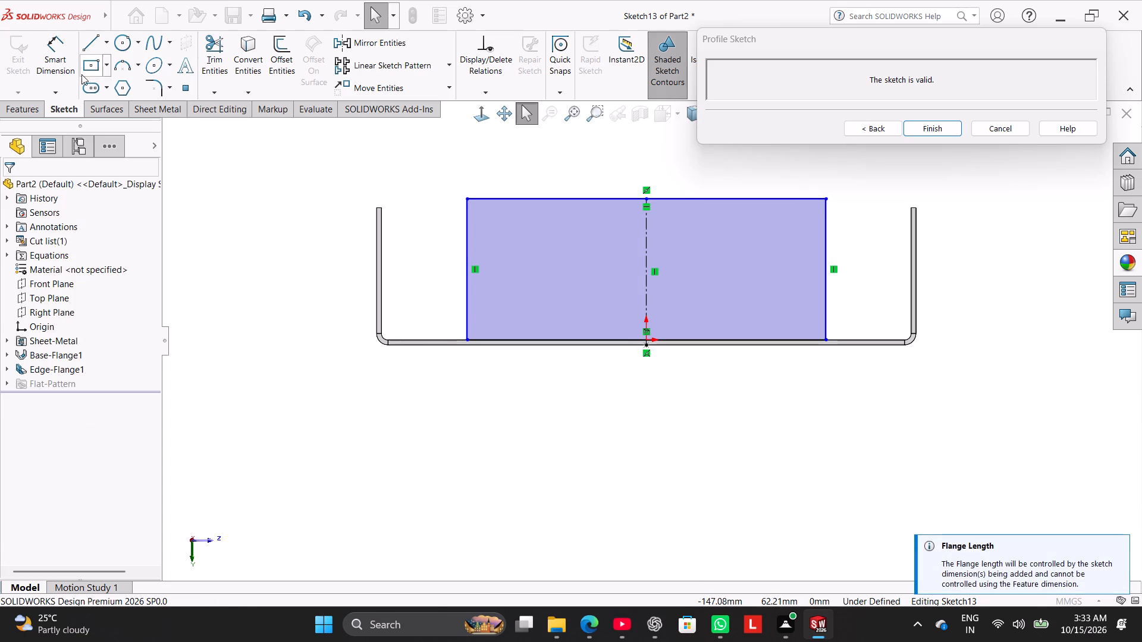
Dimension the flange profile's width along its free edge to 85 mm.
left_click(44, 55)
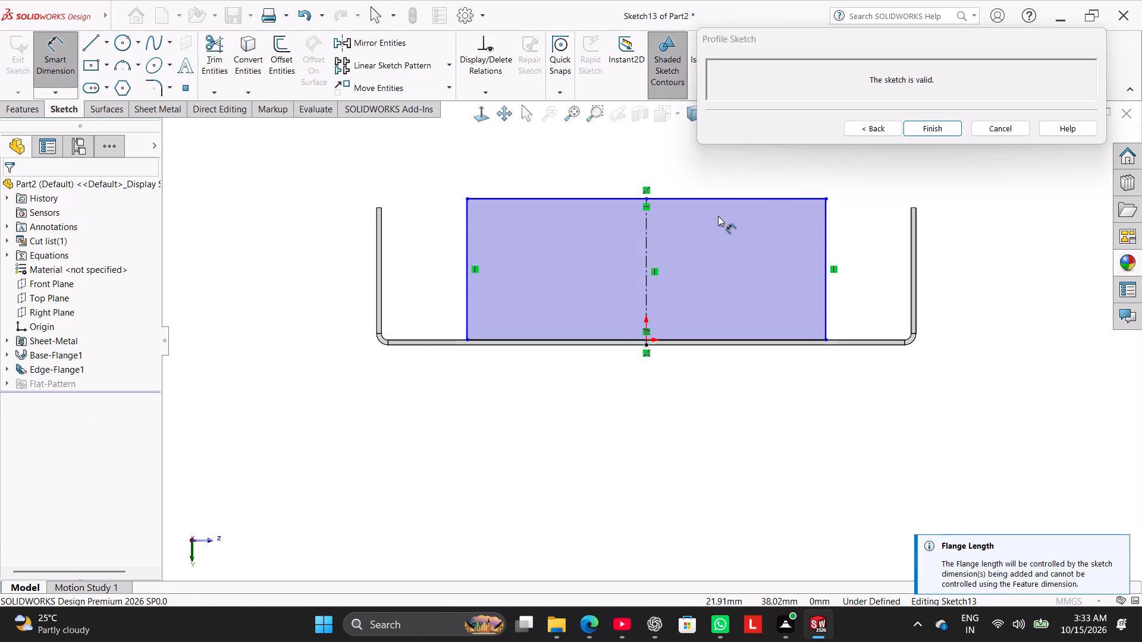
scroll(719, 216, "down", 2)
left_click(695, 203)
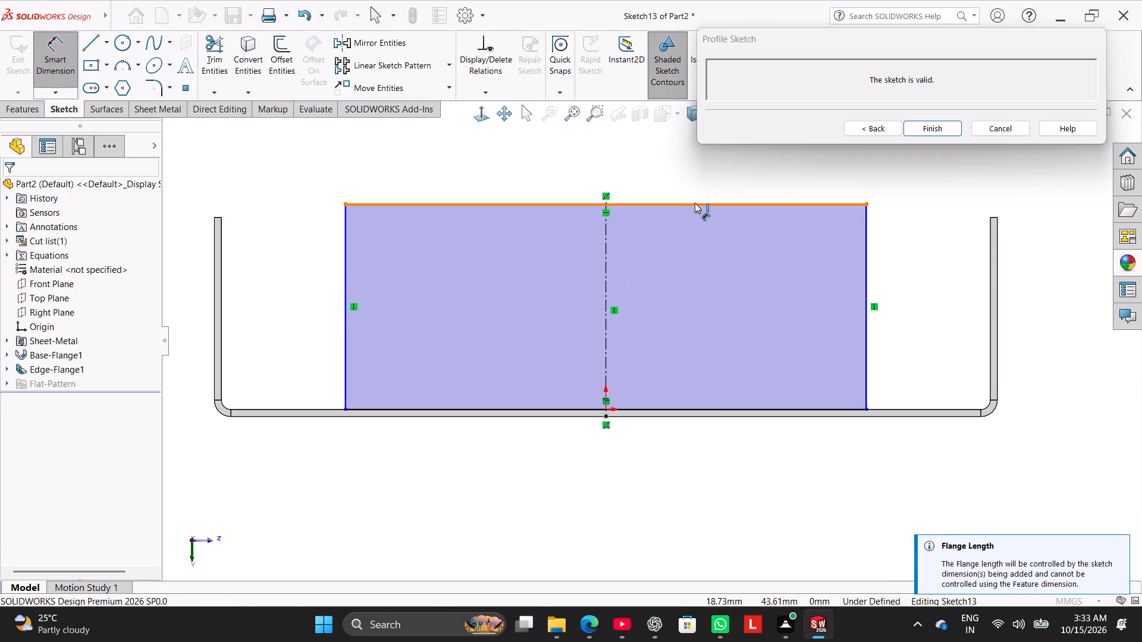
left_click(598, 155)
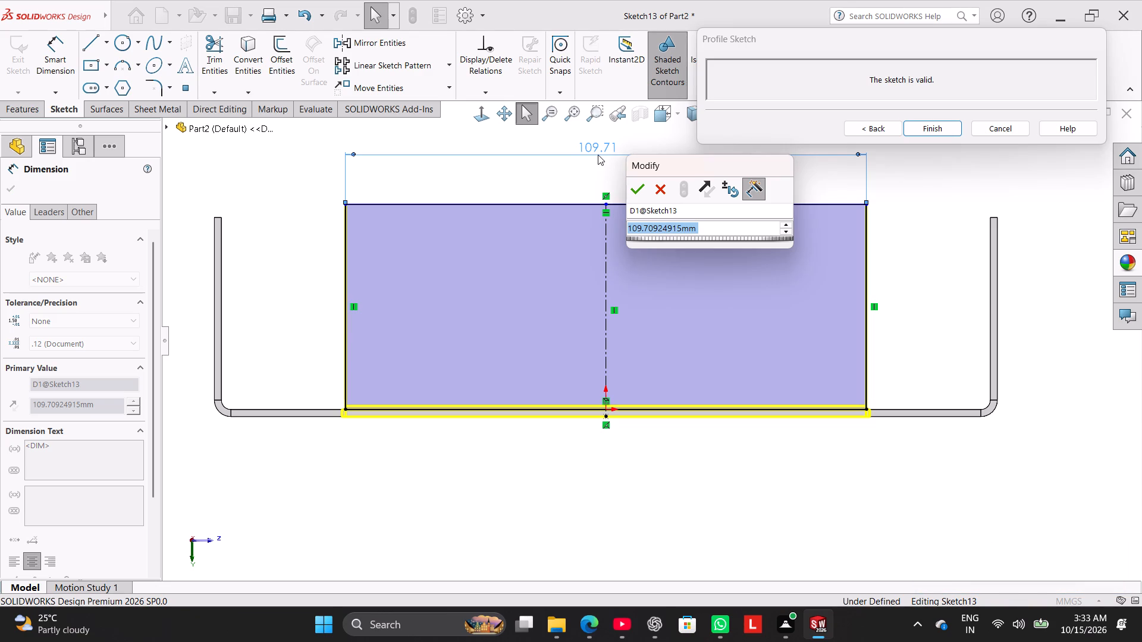
type("85")
key("Return")
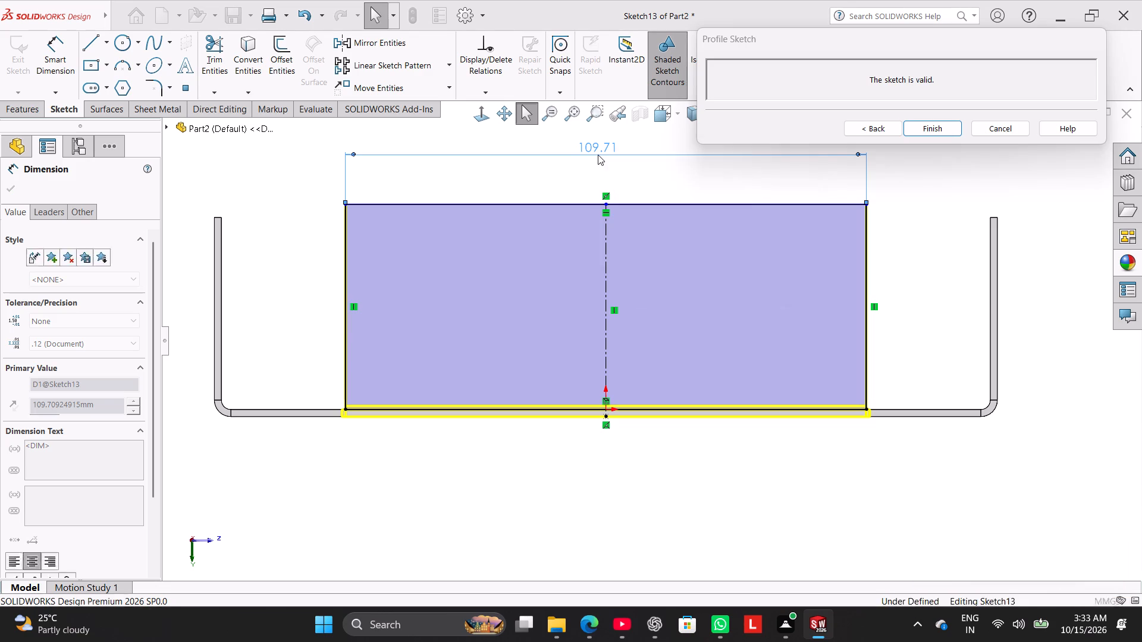
key("space")
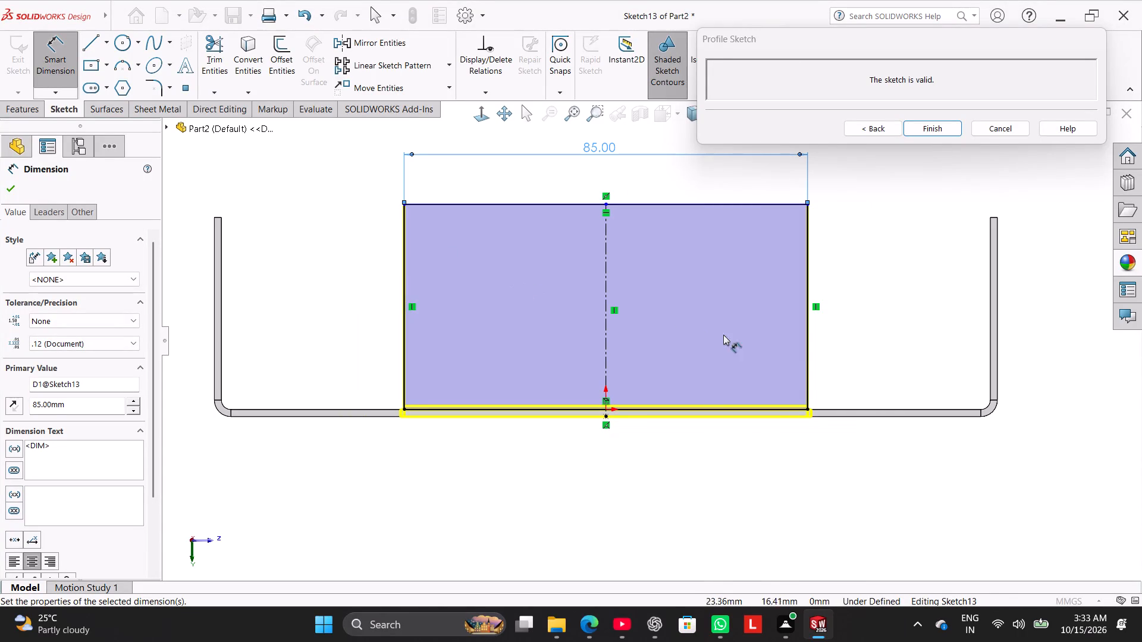
Dimension the flange height from the plate's outer edge to the profile's free edge as 20 mm.
left_click(798, 417)
left_click(778, 205)
left_click(868, 291)
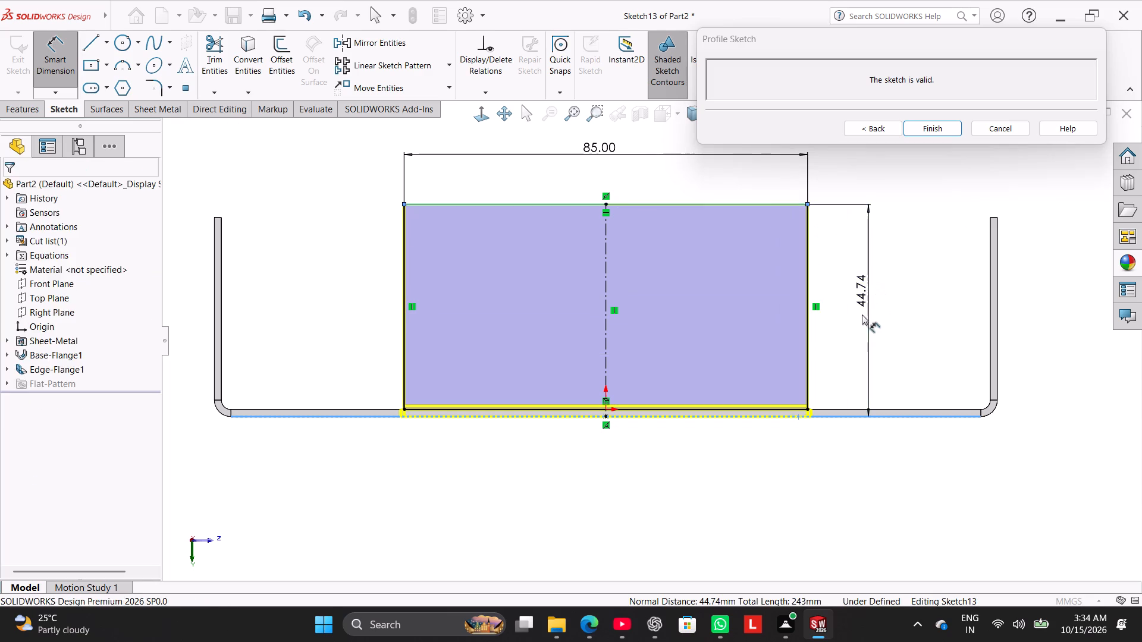
key("2")
key("0")
key("Return")
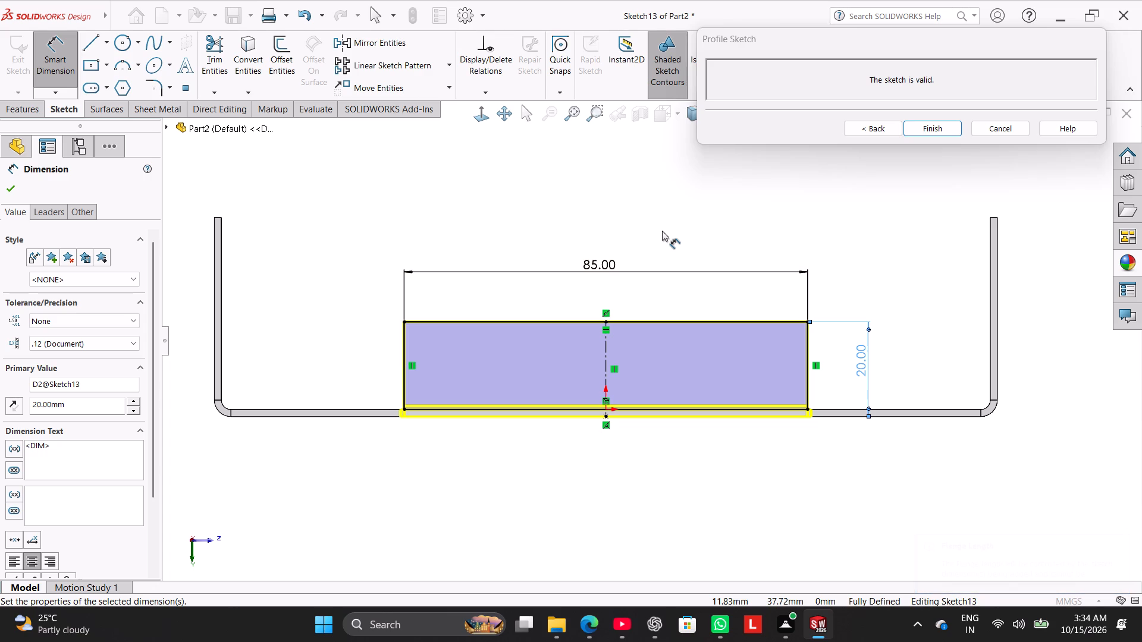
Delete the relation at the centerline's endpoint on the plate's outer edge, and move that endpoint onto the sketch origin.
right_click(611, 184)
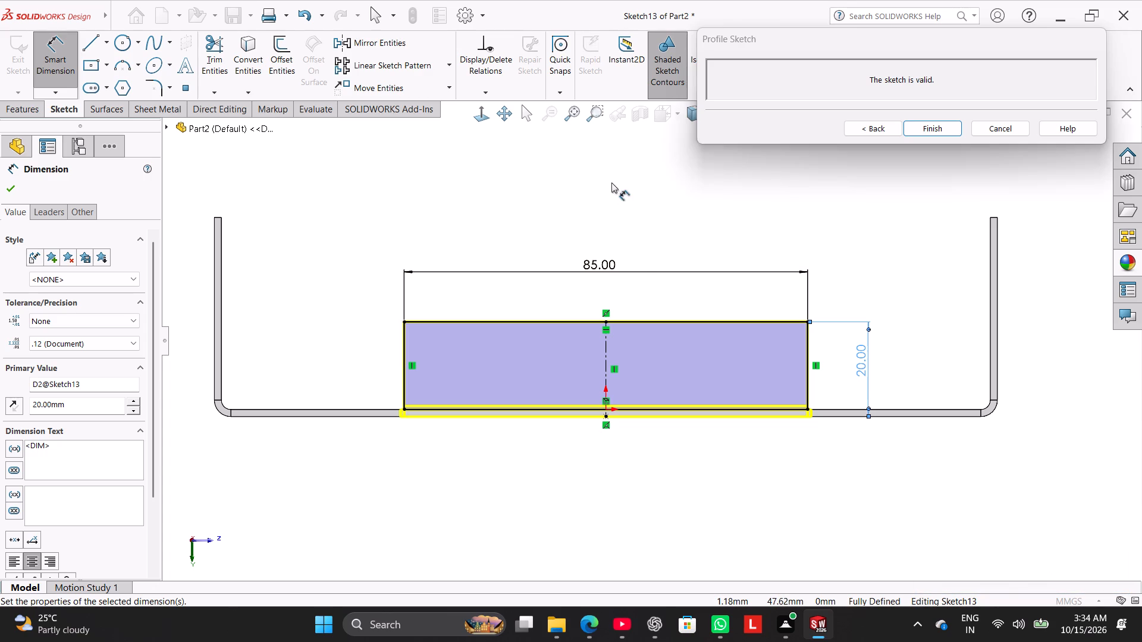
left_click(660, 219)
scroll(621, 405, "down", 5)
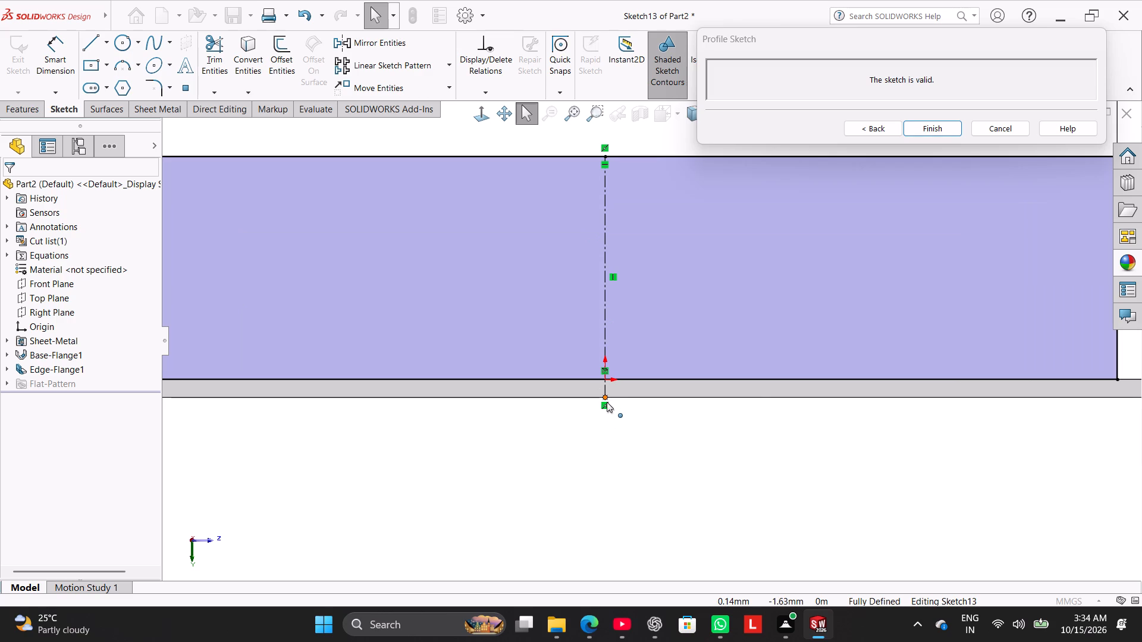
right_click(607, 404)
left_click(661, 535)
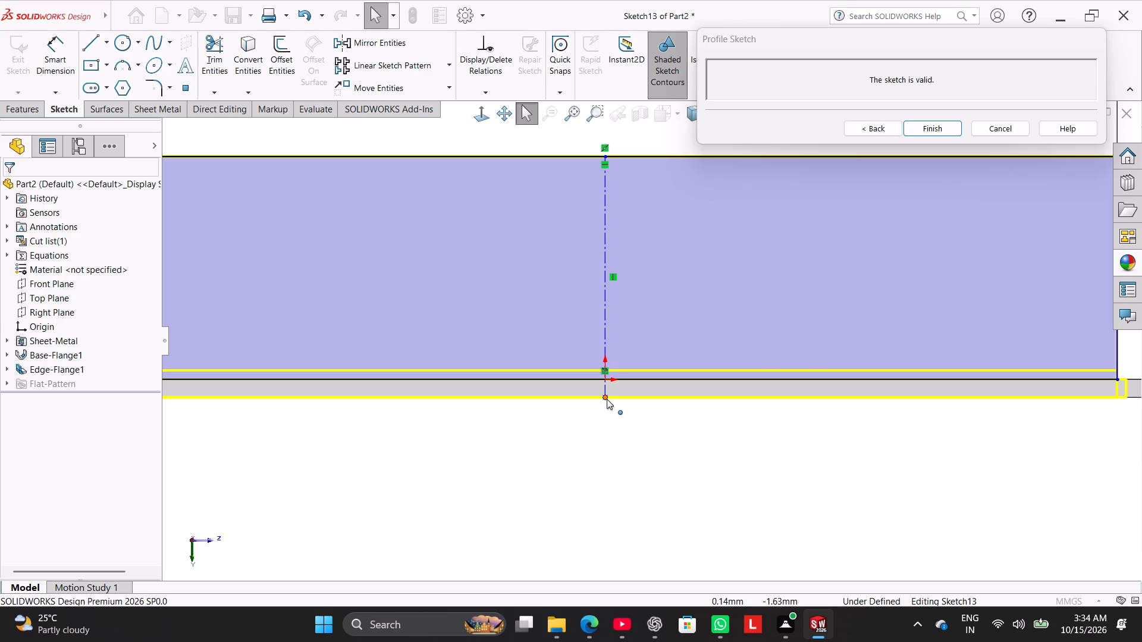
left_click_drag(607, 399, 622, 377)
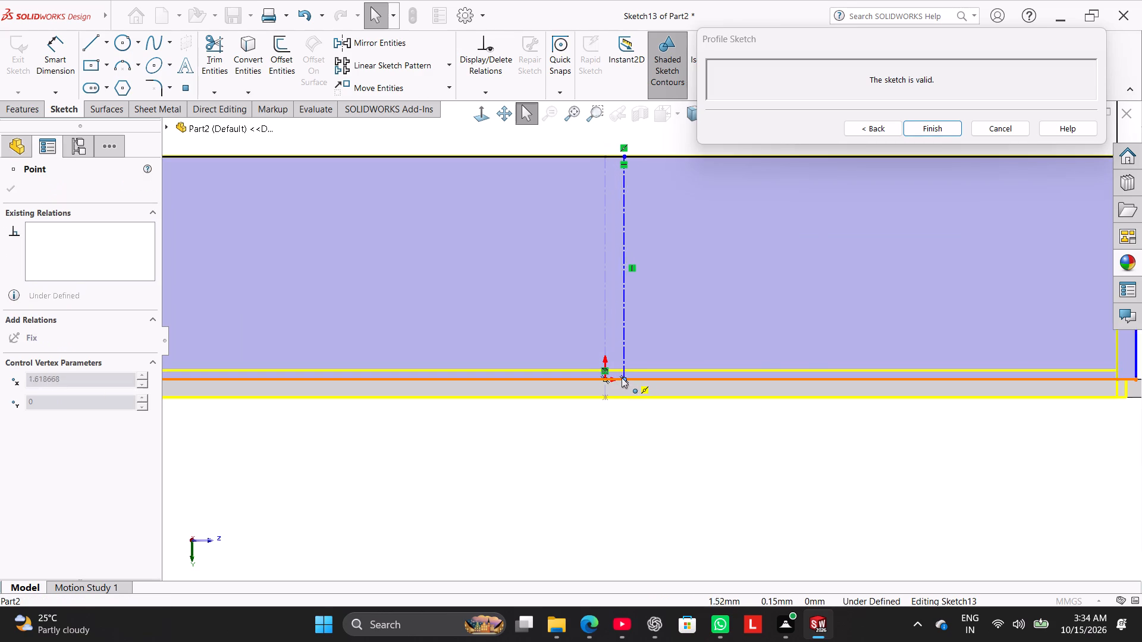
left_click_drag(622, 377, 604, 379)
scroll(578, 461, "up", 5)
left_click(539, 429)
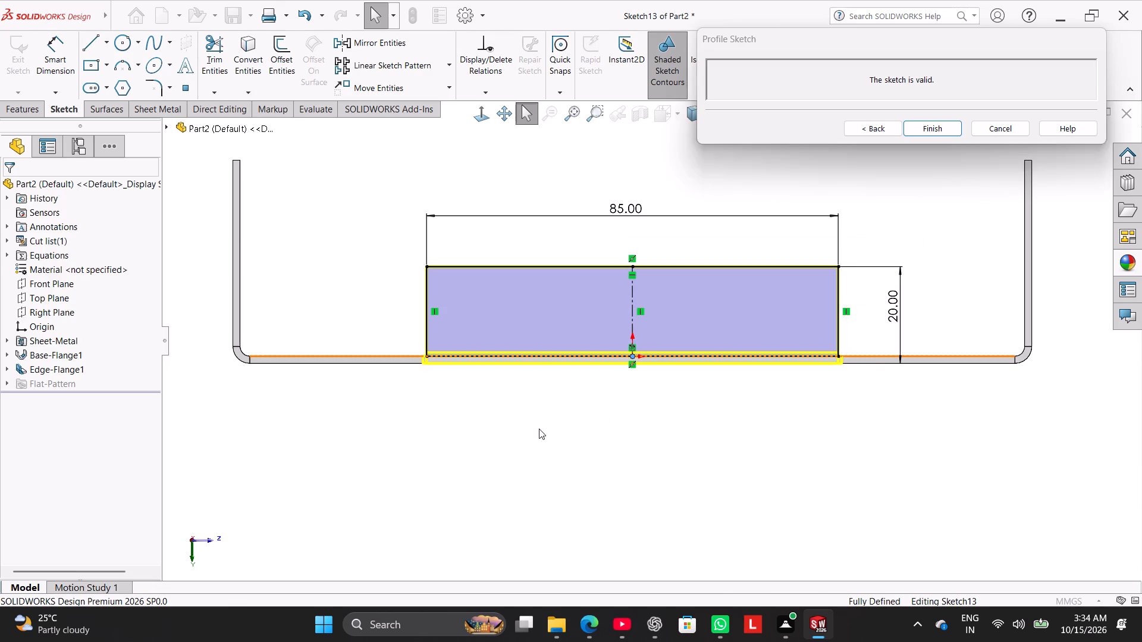
Override the default bend radius of the end flange with 2 mm and complete the edge flange.
left_click(884, 128)
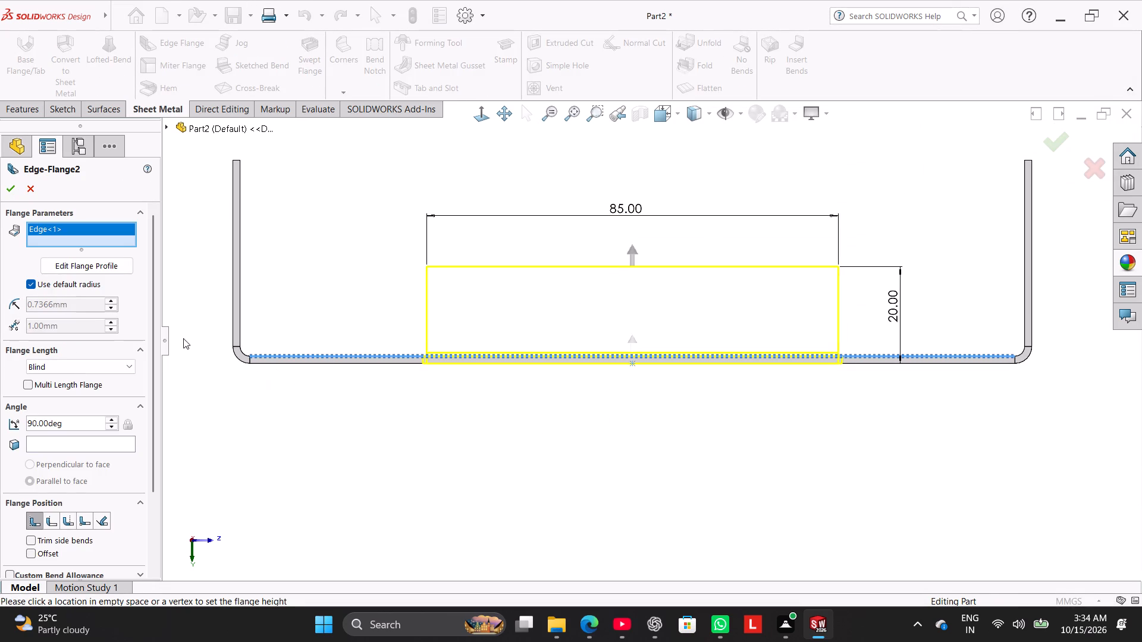
left_click(27, 284)
double_click(77, 306)
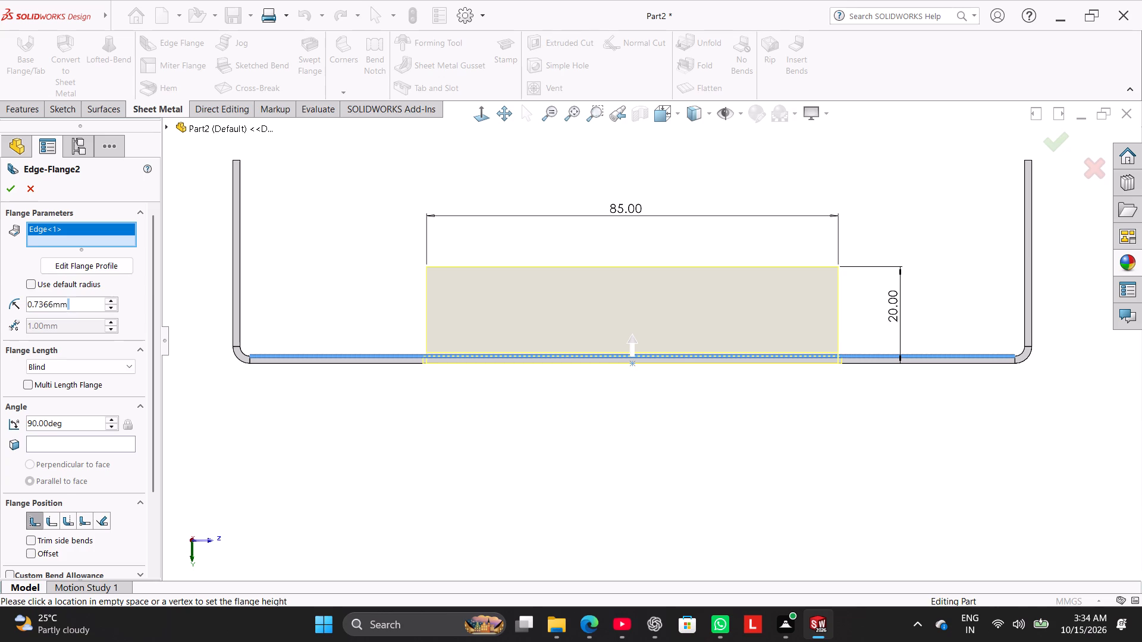
key("2")
key("Return")
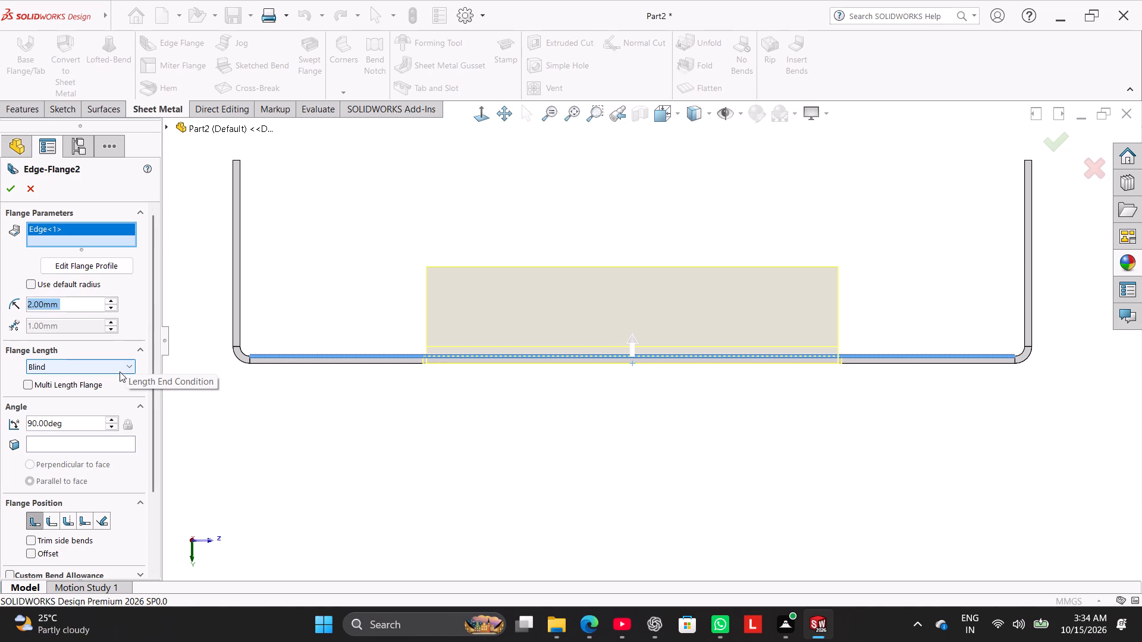
left_click(11, 184)
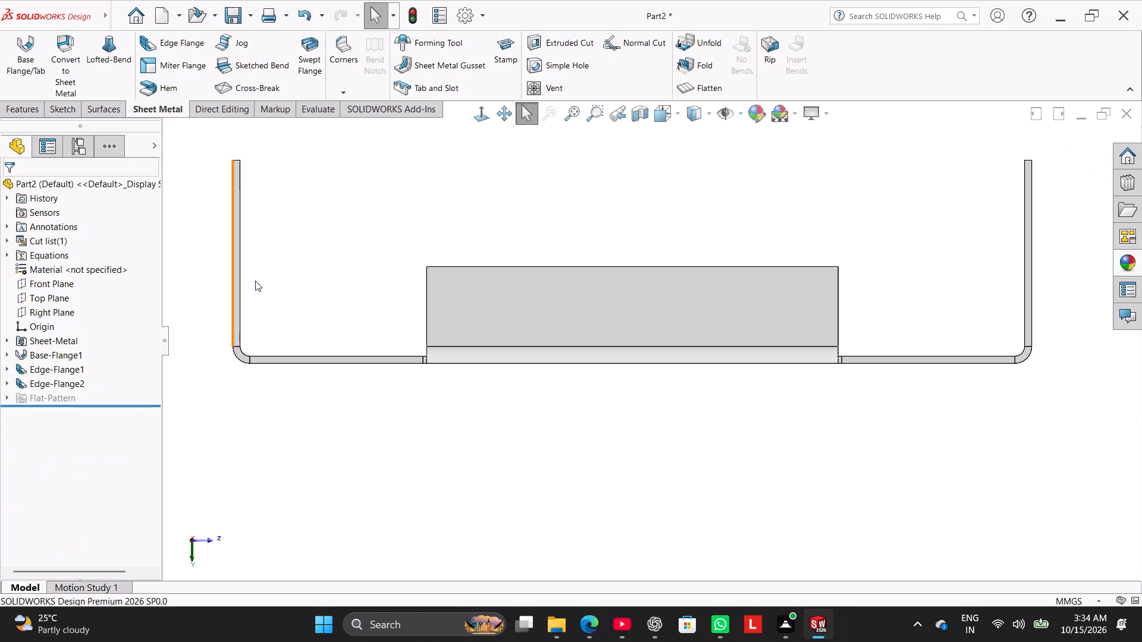
left_click(305, 380)
Fillet the two free corners of the end flange with an 8 mm radius.
right_click_drag(333, 435, 385, 325)
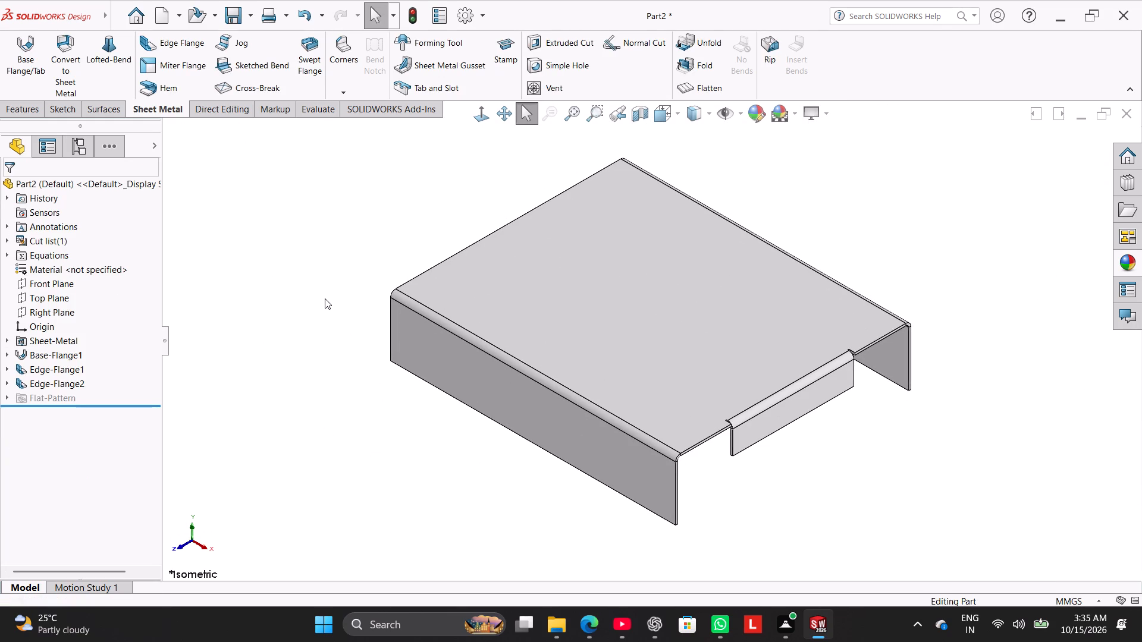
left_click(21, 112)
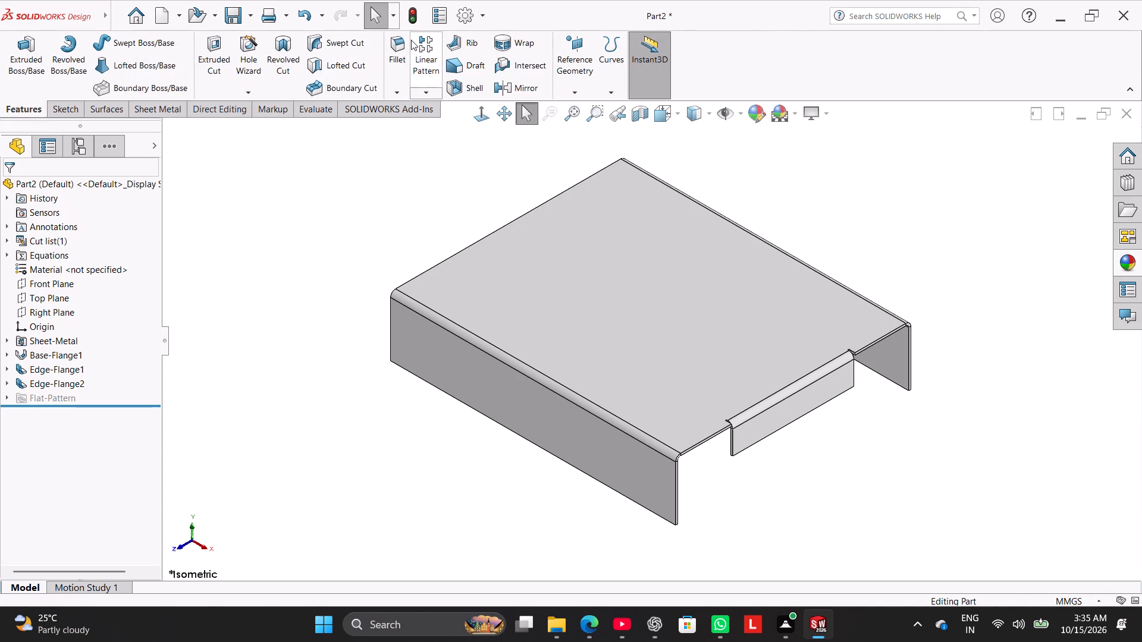
left_click(411, 40)
left_click(36, 185)
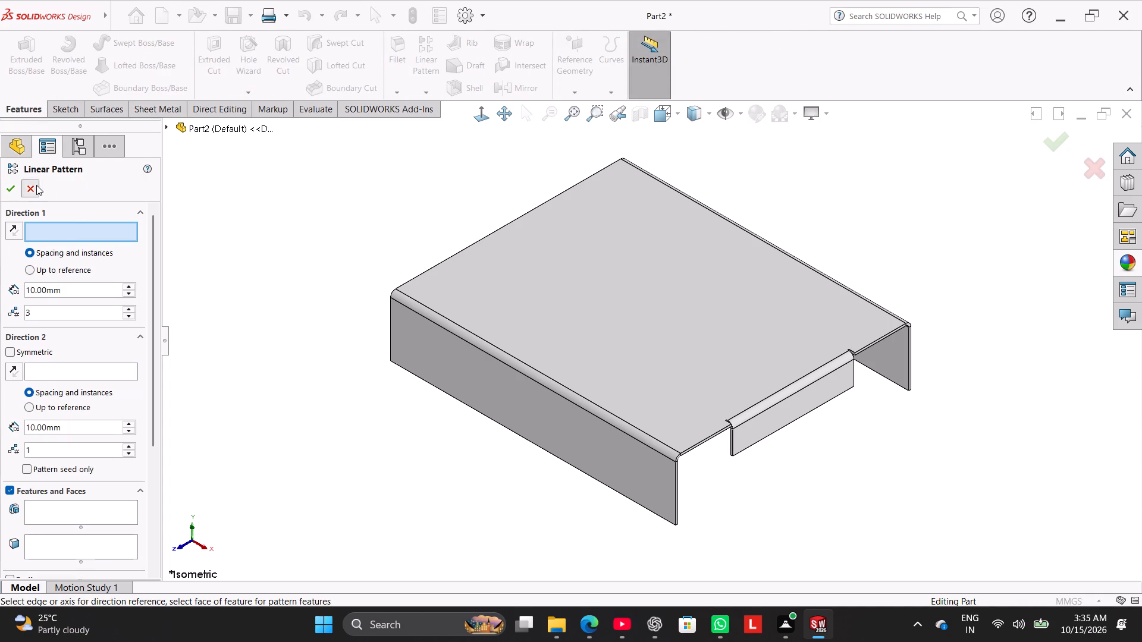
left_click(398, 48)
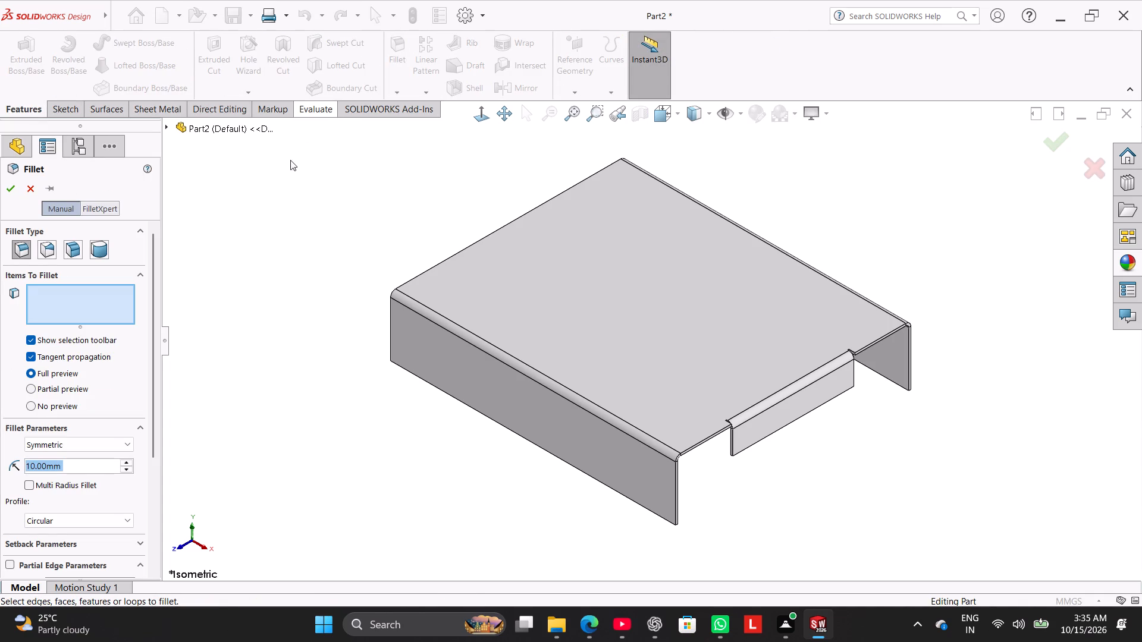
double_click(89, 458)
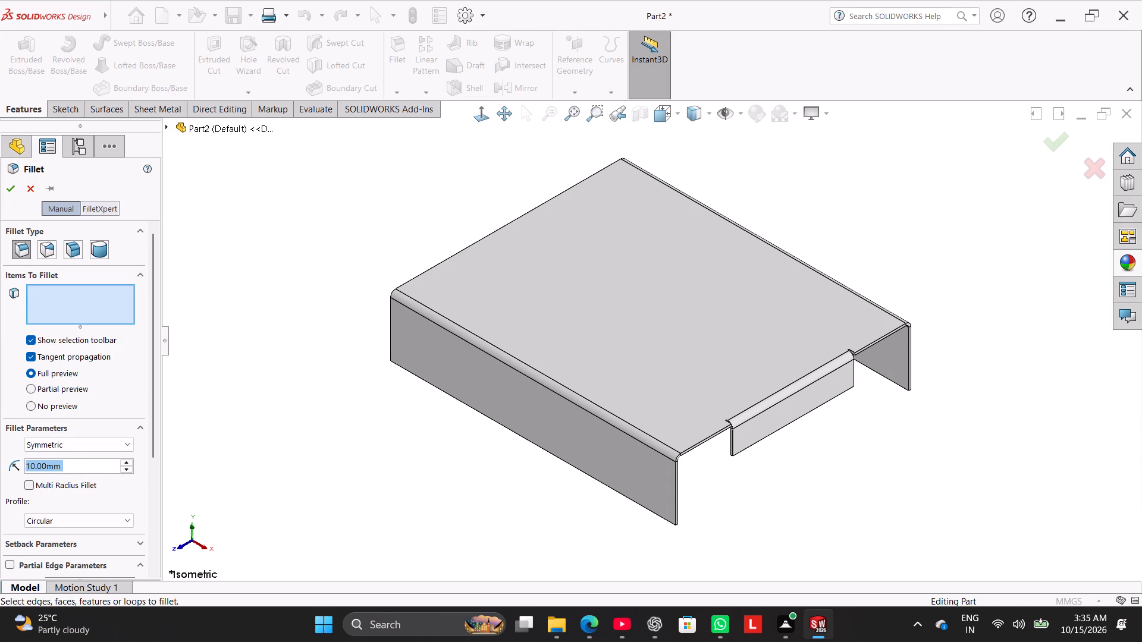
key("8")
key("Return")
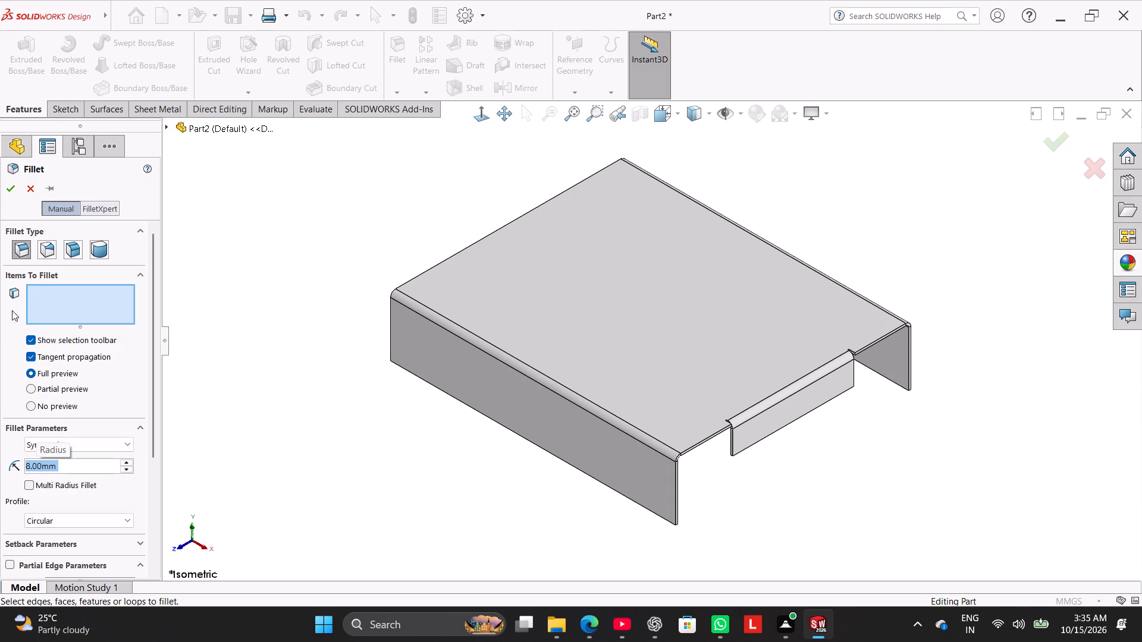
scroll(732, 464, "down", 5)
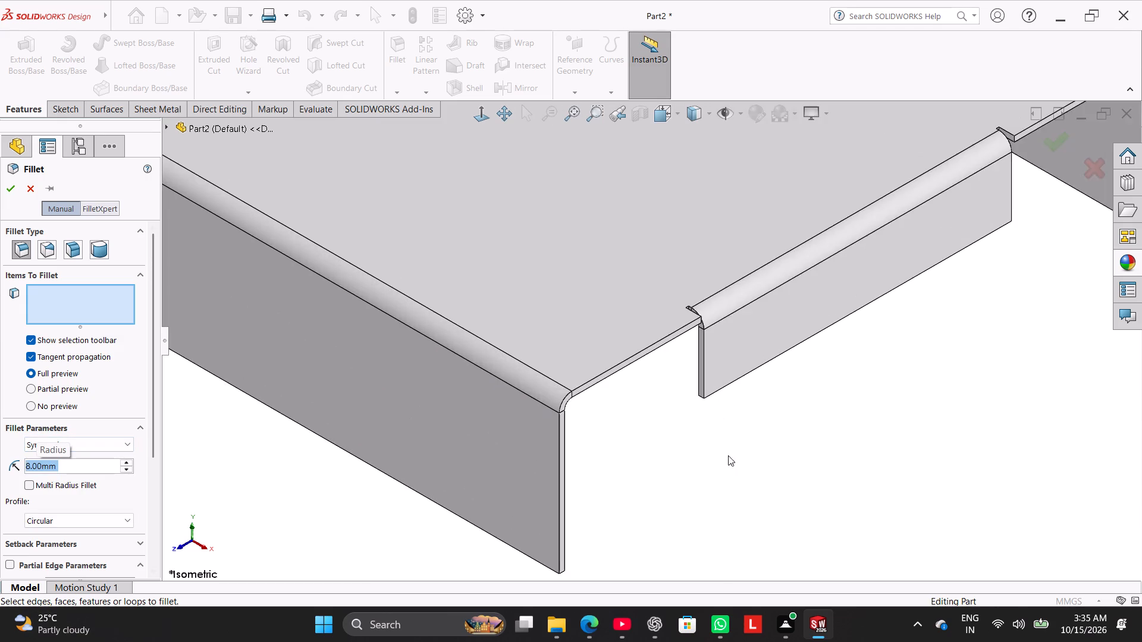
scroll(728, 455, "down", 4)
left_click(660, 319)
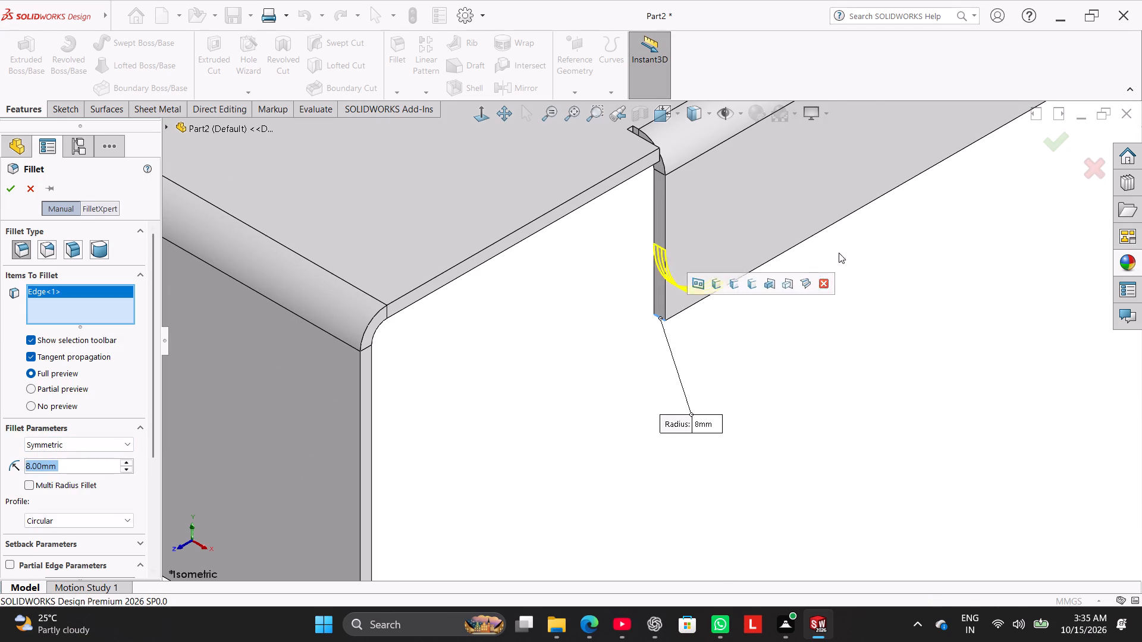
scroll(840, 252, "up", 5)
scroll(953, 188, "down", 2)
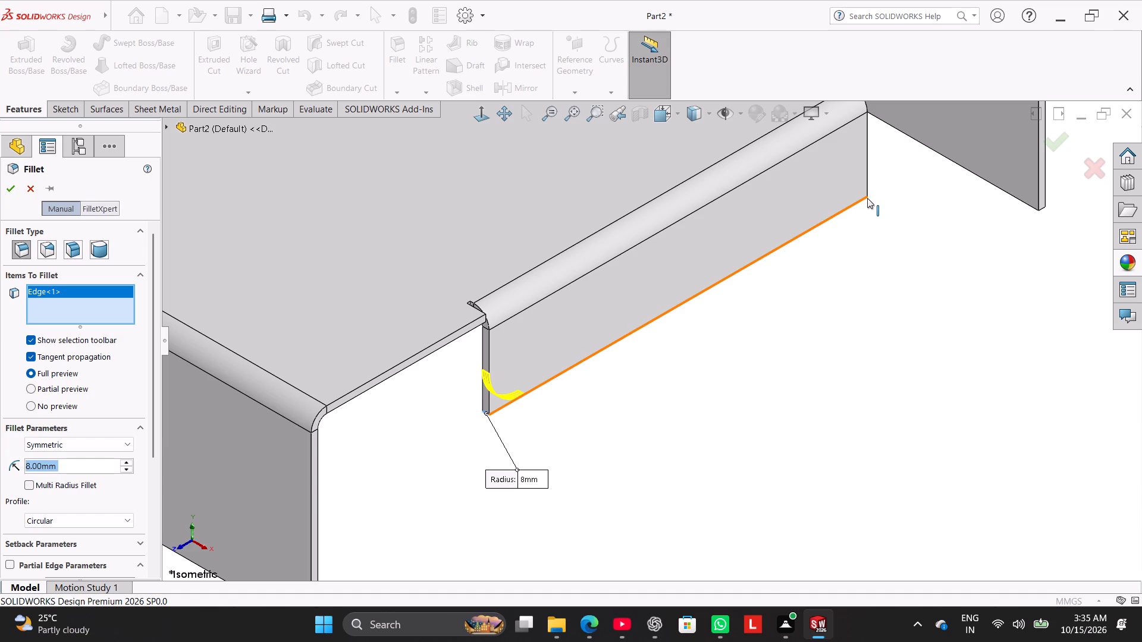
scroll(868, 194, "down", 5)
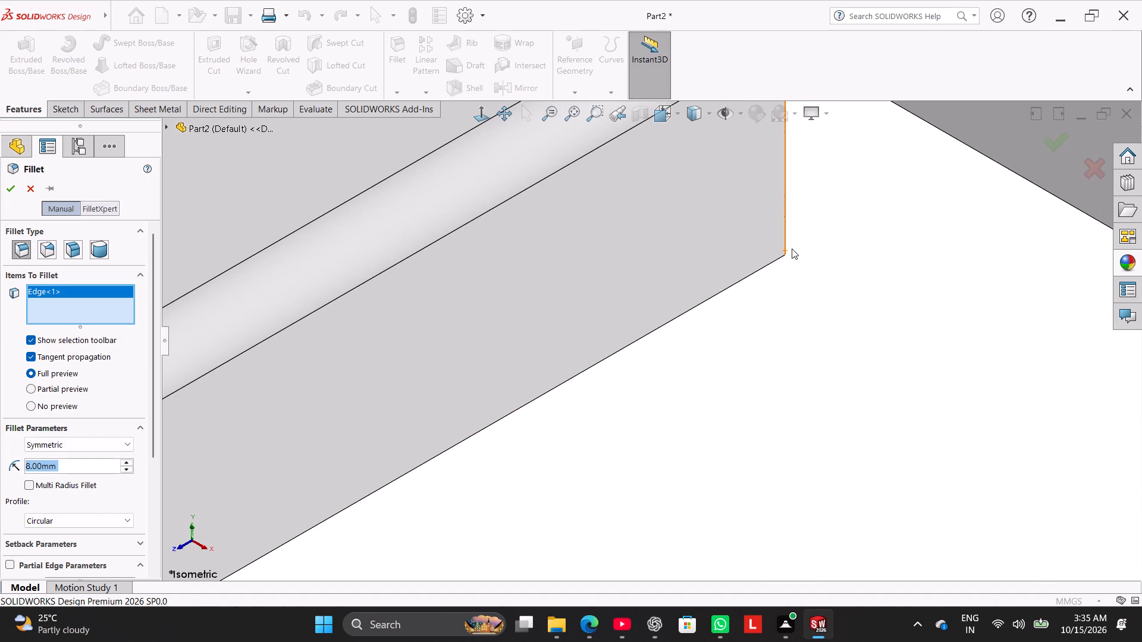
middle_click_drag(817, 248, 772, 248)
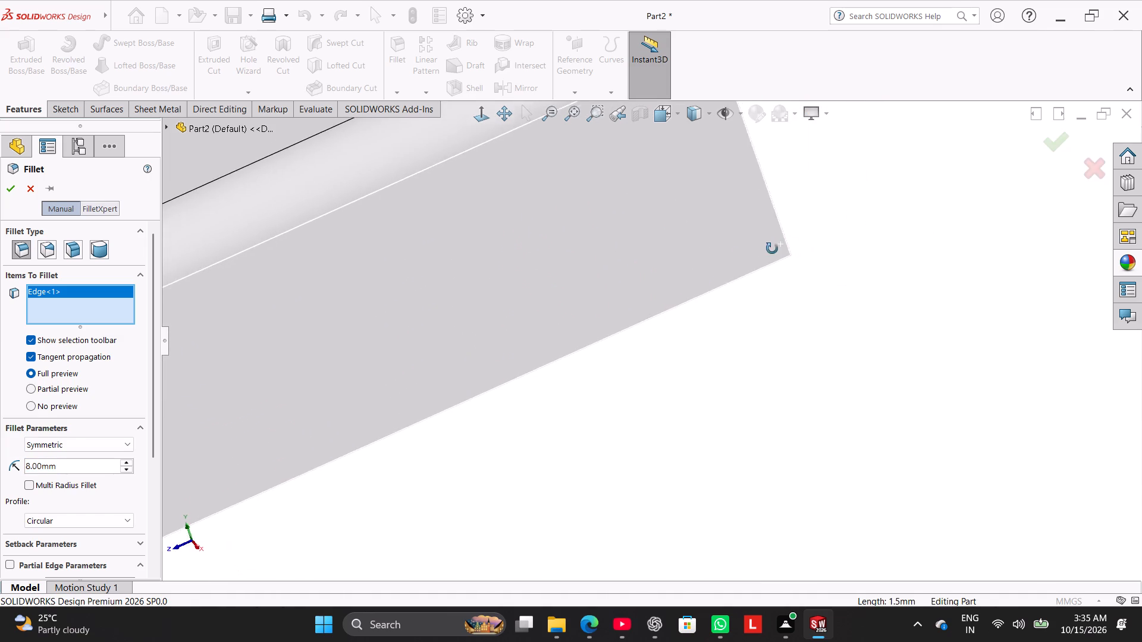
middle_click_drag(772, 248, 675, 263)
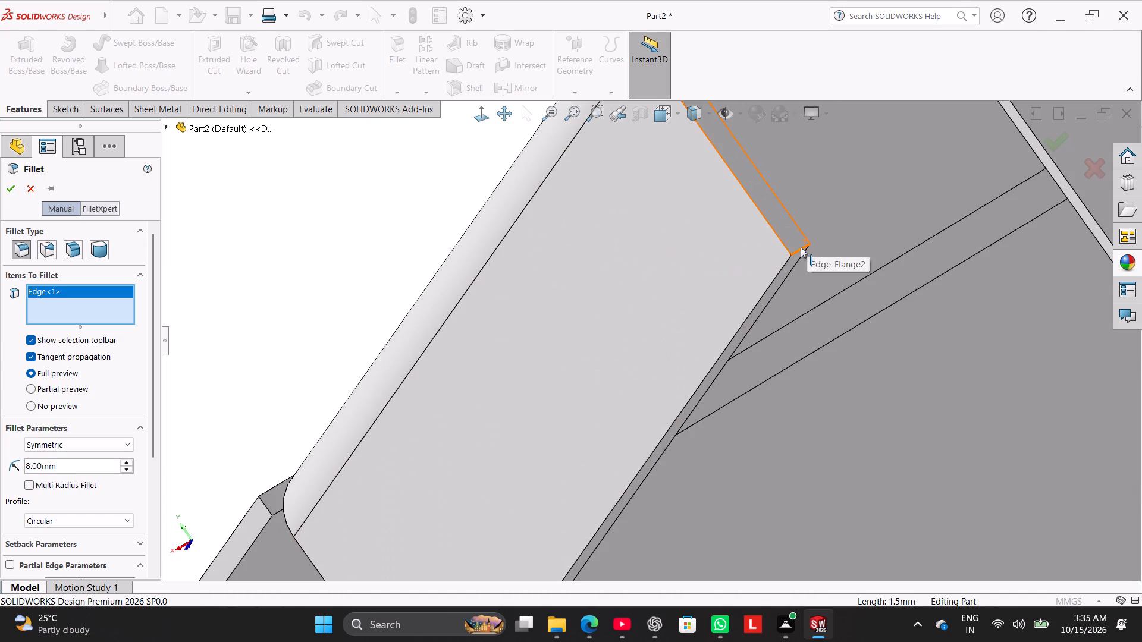
left_click(801, 247)
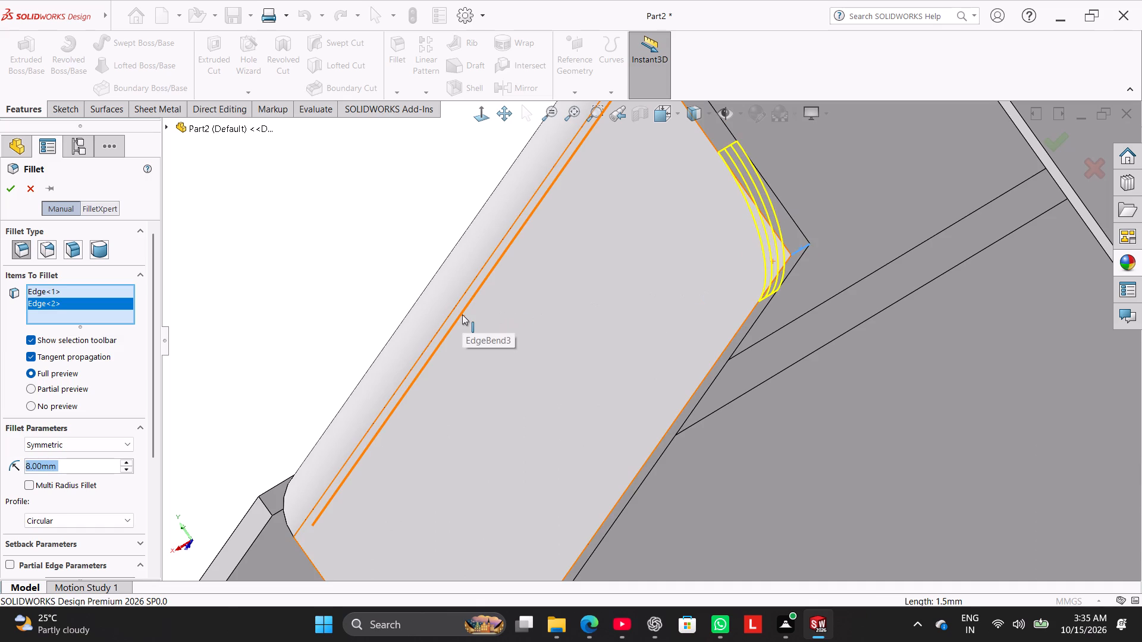
scroll(495, 307, "up", 5)
middle_click_drag(418, 304, 455, 349)
left_click(17, 189)
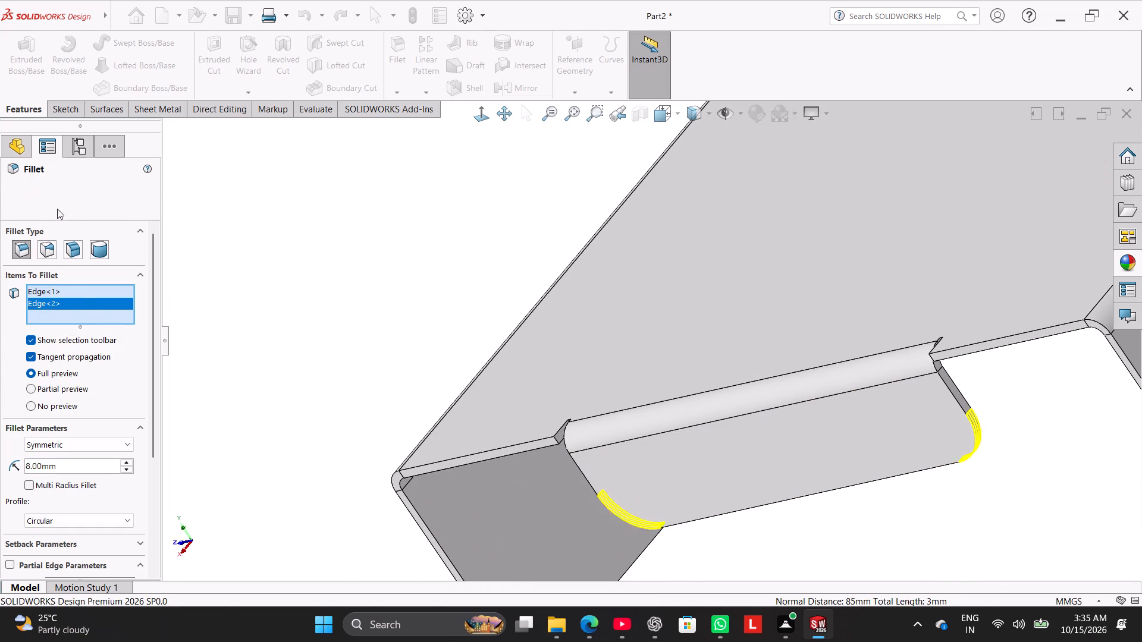
left_click(321, 207)
Sketch two circles of about 4.8 mm and 2.6 mm radius on the end flange's outer face, centered on the rounded corners' arc centers.
right_click_drag(358, 270, 523, 217)
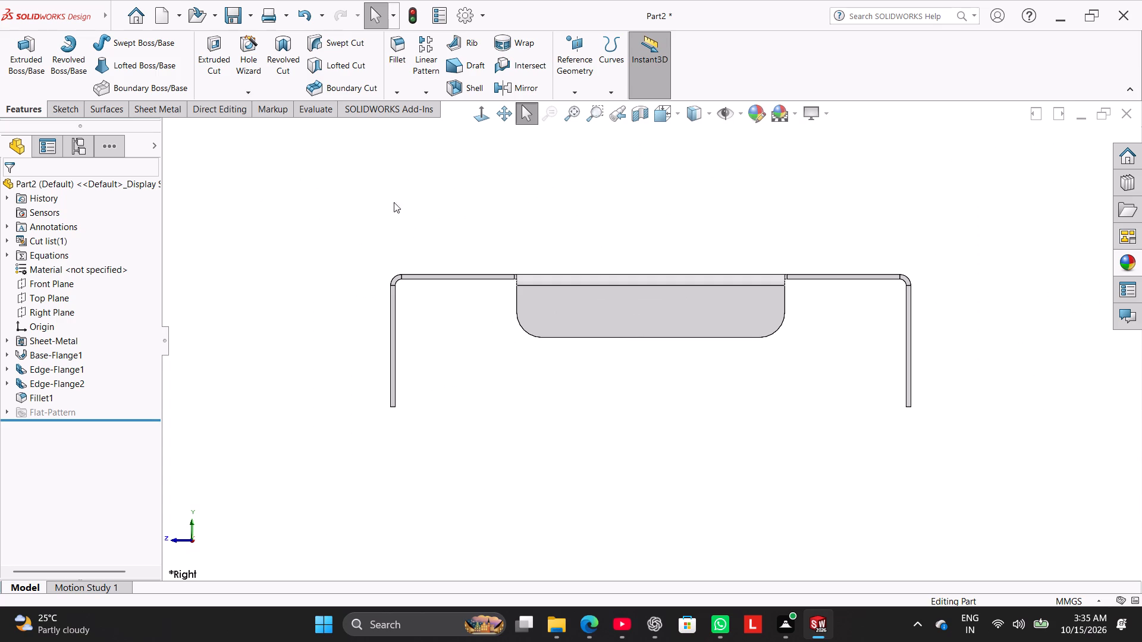
middle_click_drag(569, 212, 569, 246)
right_click_drag(291, 300, 324, 259)
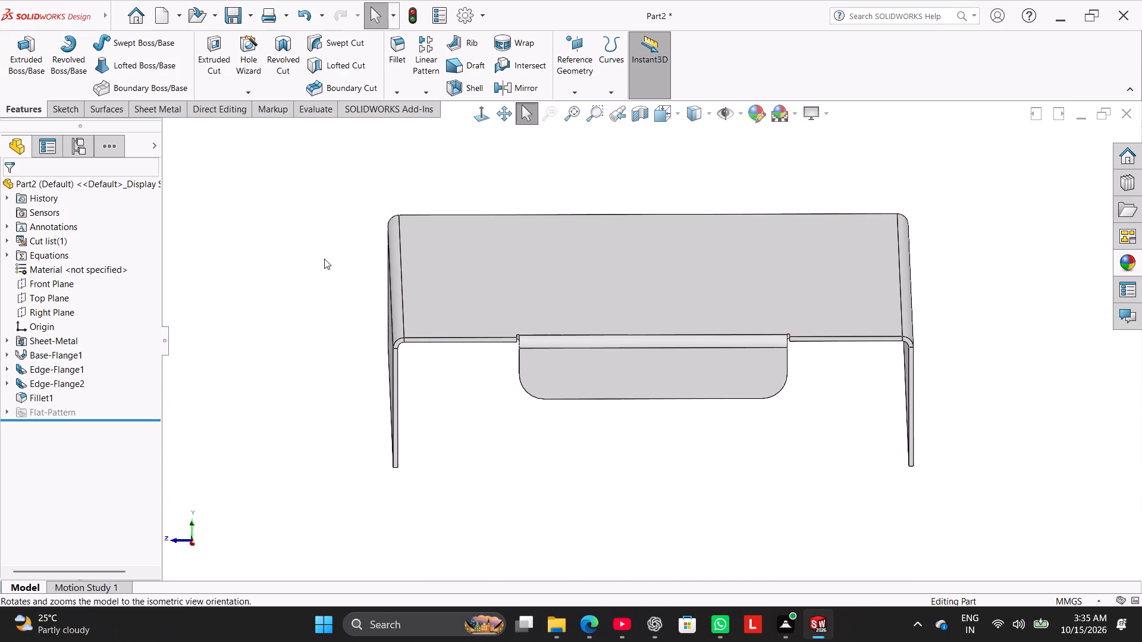
right_click_drag(324, 259, 346, 232)
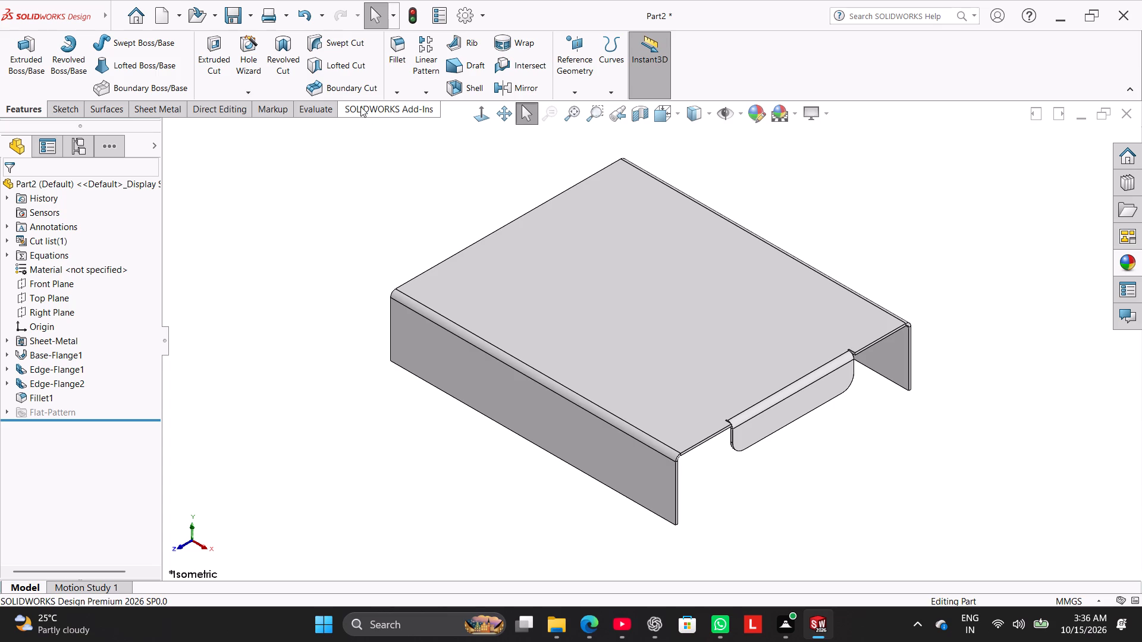
left_click(770, 419)
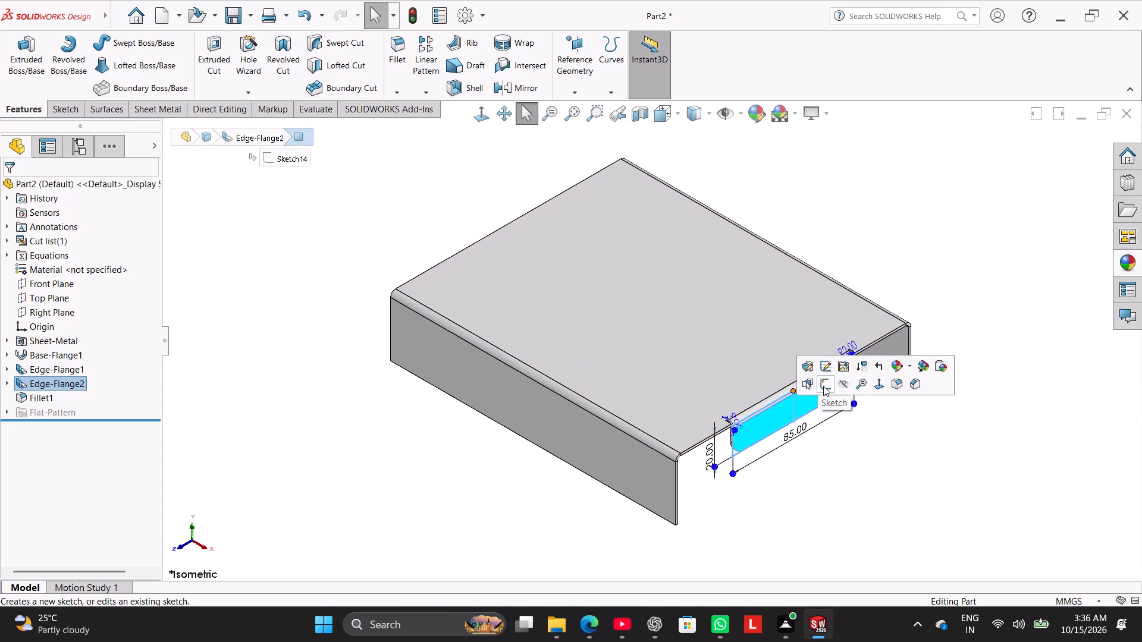
left_click(825, 386)
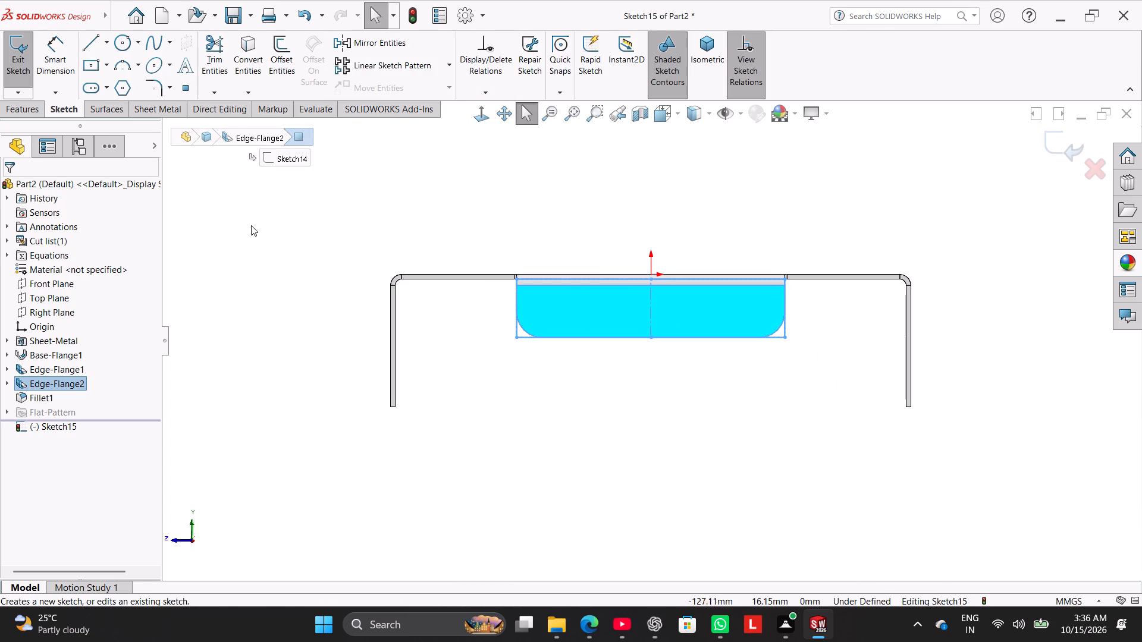
left_click(254, 228)
left_click(119, 43)
scroll(591, 291, "down", 2)
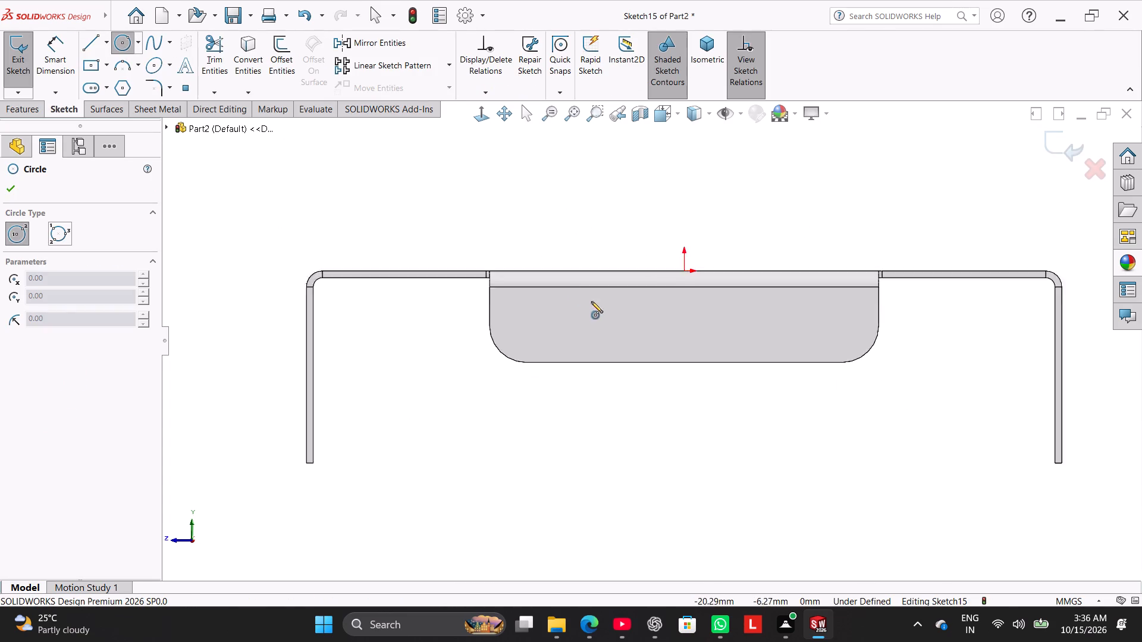
scroll(591, 301, "down", 2)
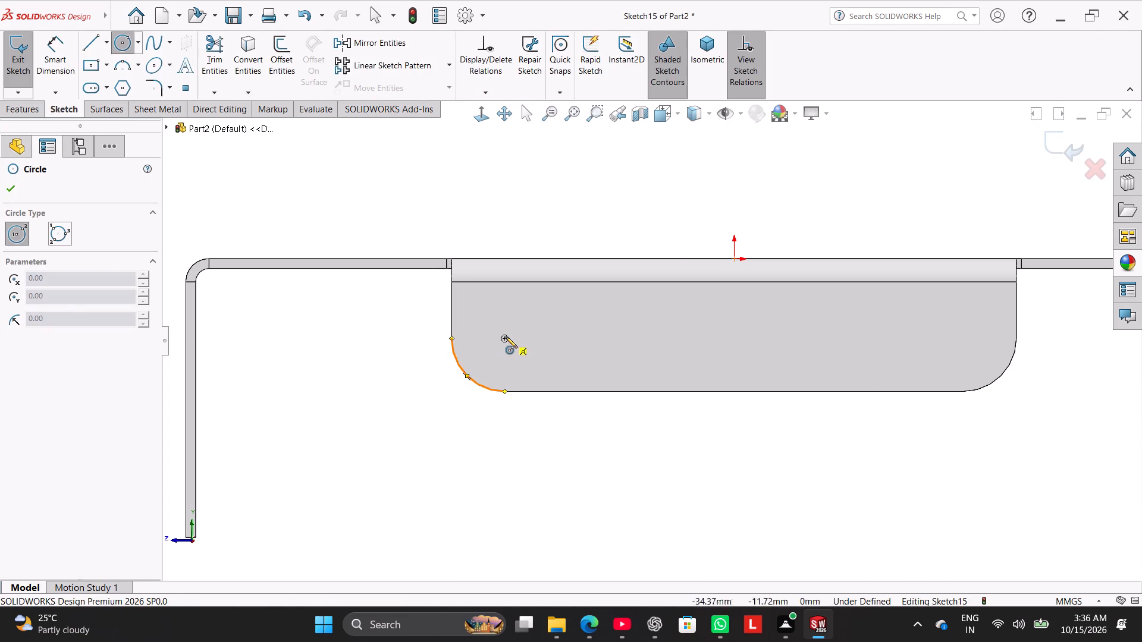
left_click(503, 338)
left_click(524, 364)
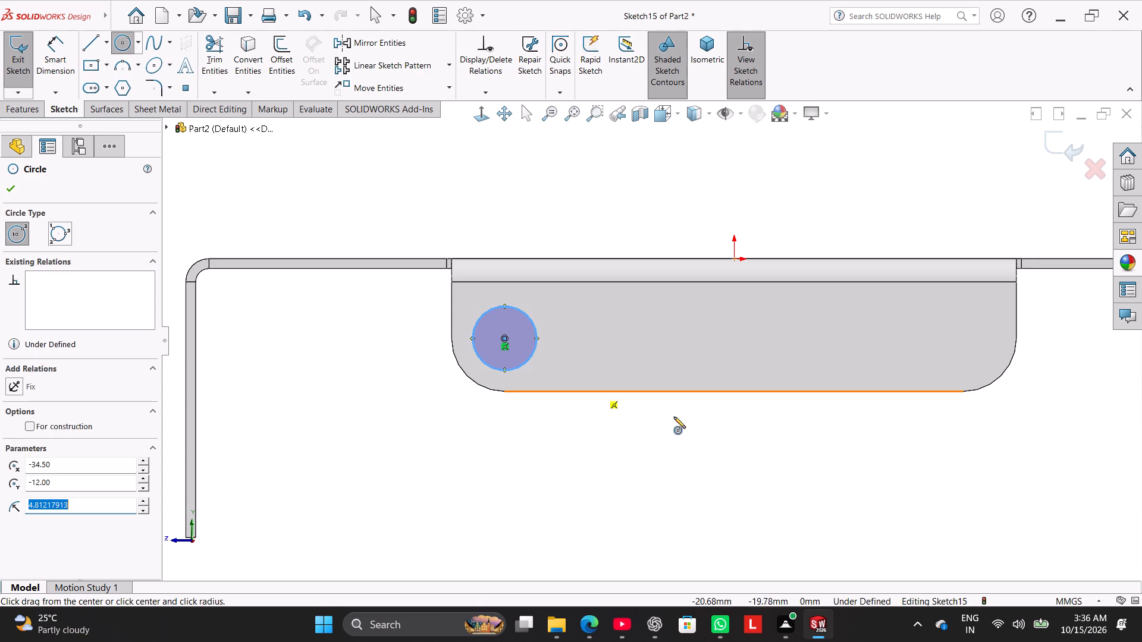
left_click(964, 337)
left_click(970, 354)
right_click(899, 423)
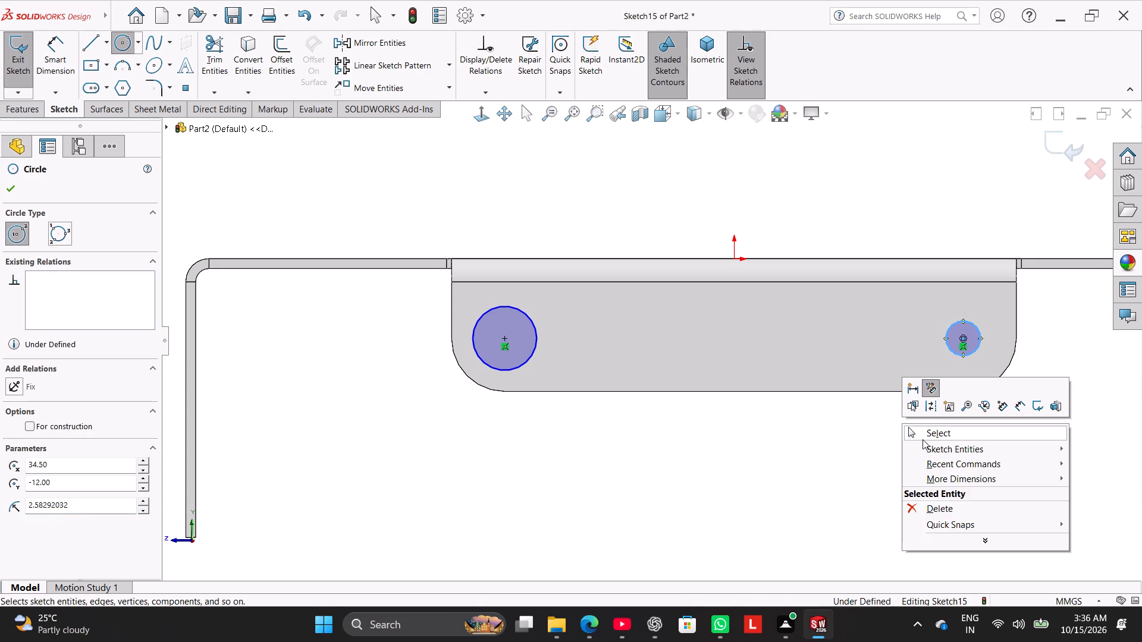
left_click(920, 432)
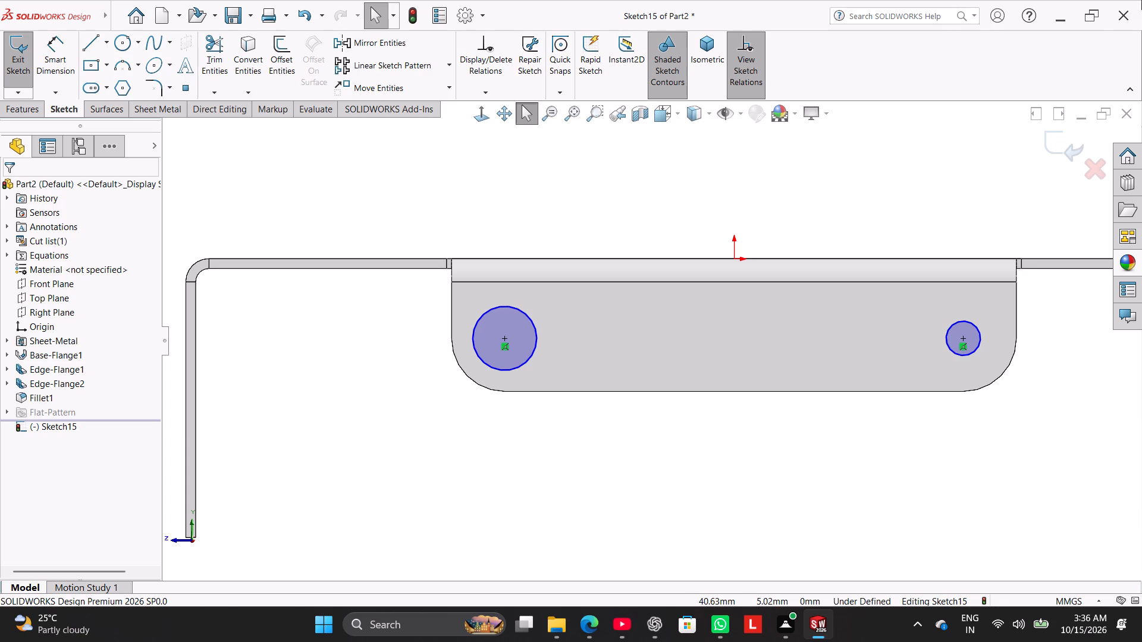
Dimension the larger circle's diameter as 5 mm.
left_click(62, 70)
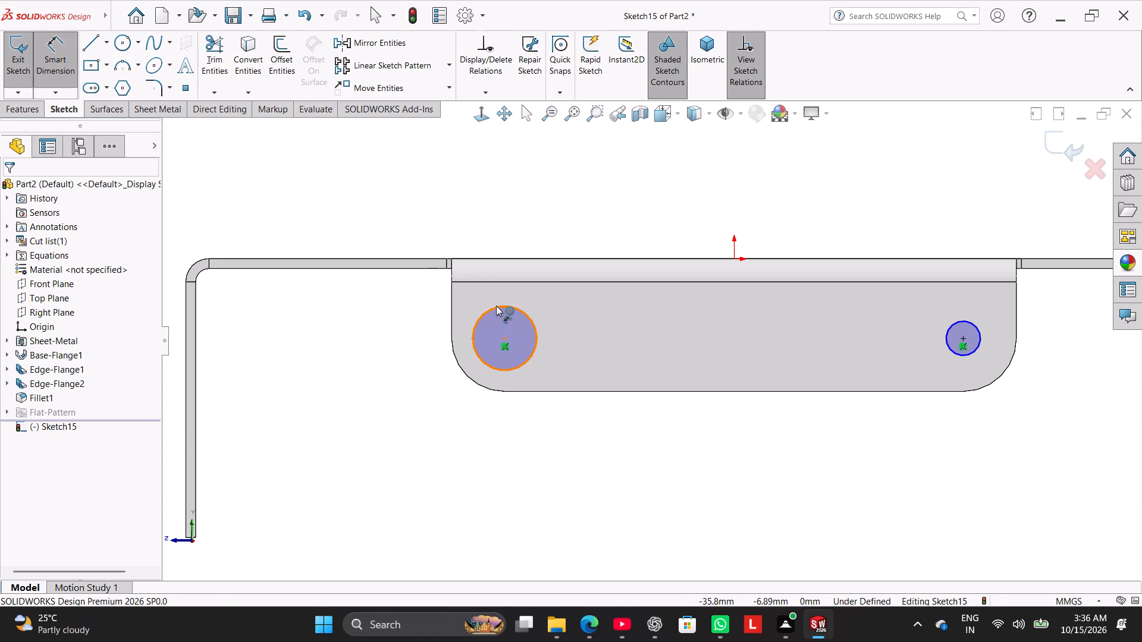
left_click(496, 306)
left_click(588, 218)
key("5")
key("Return")
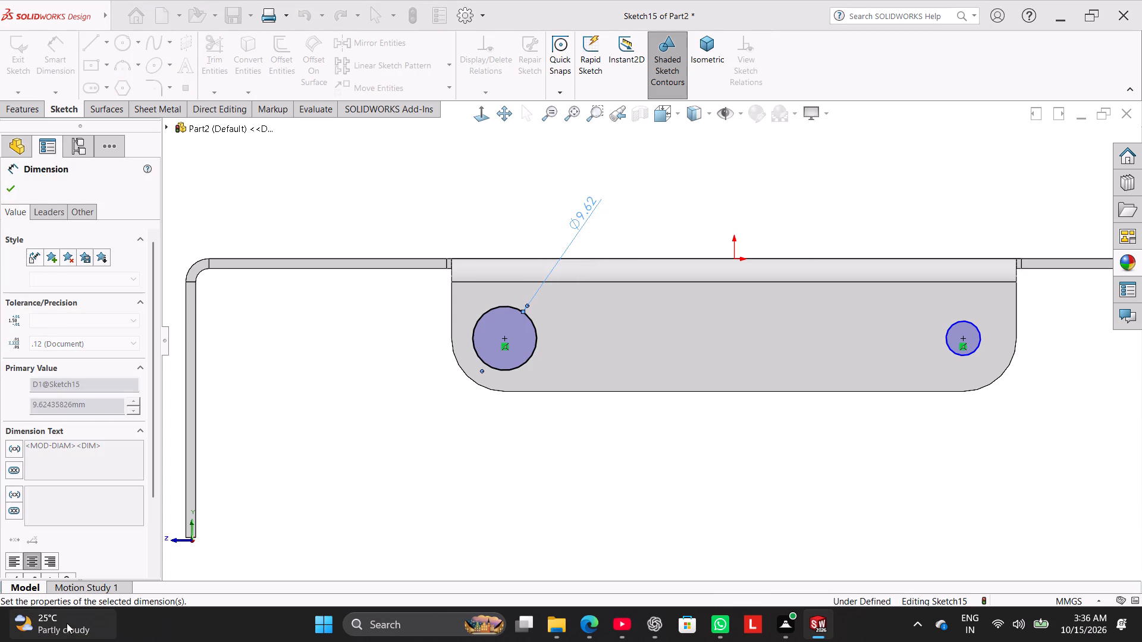
Apply an Equal relation between the two hole circles on the end flange.
right_click(570, 455)
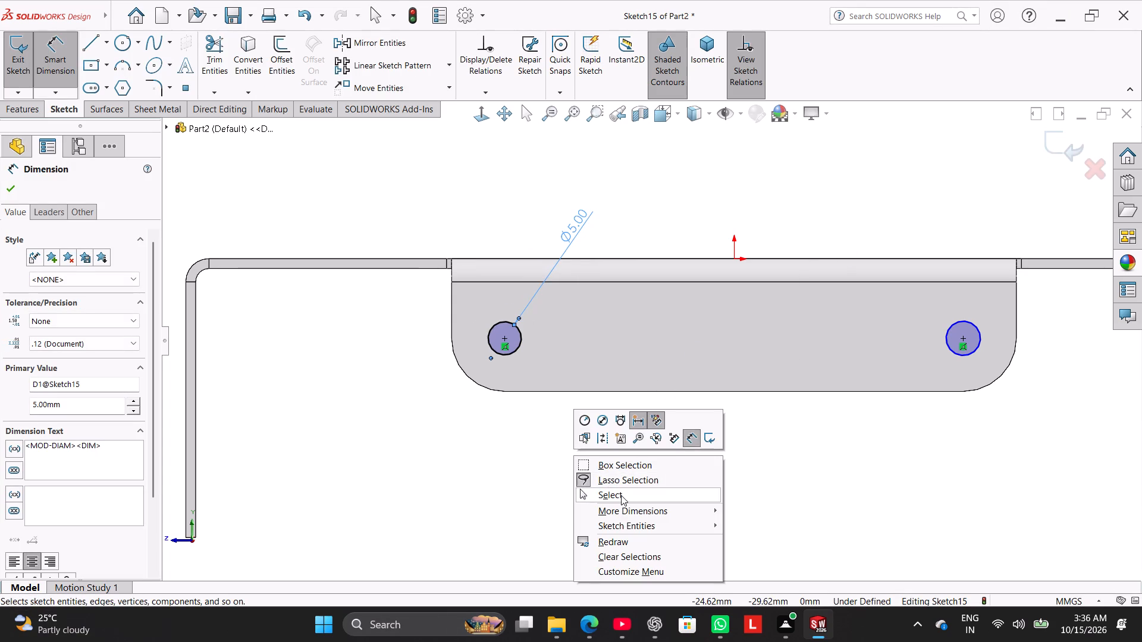
left_click(622, 498)
left_click(521, 345, "ctrl")
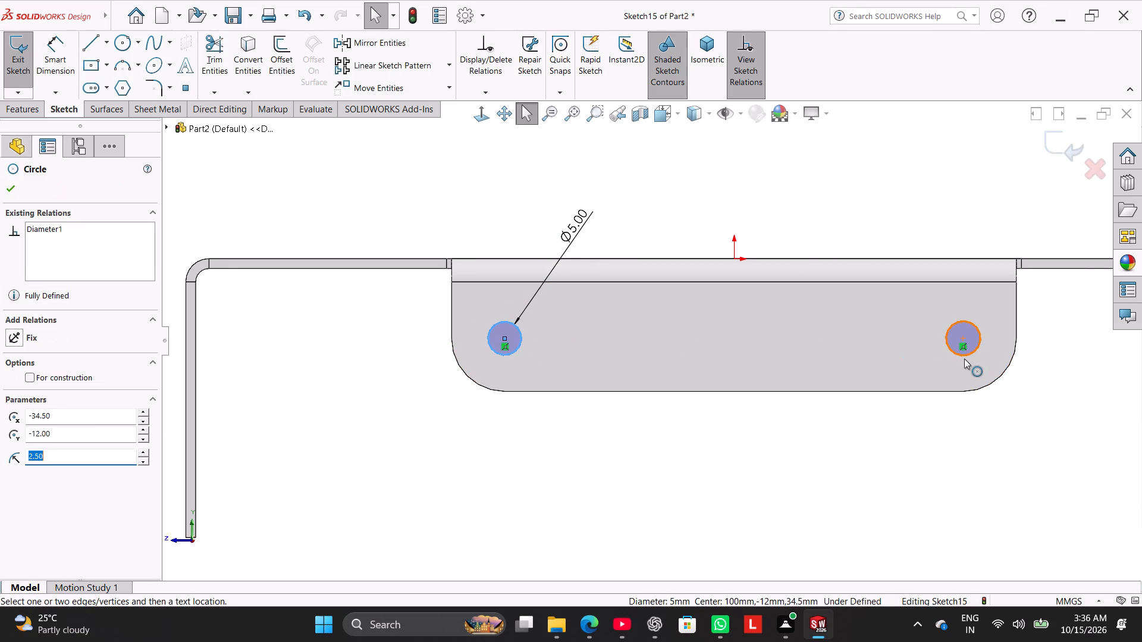
left_click(961, 355, "ctrl")
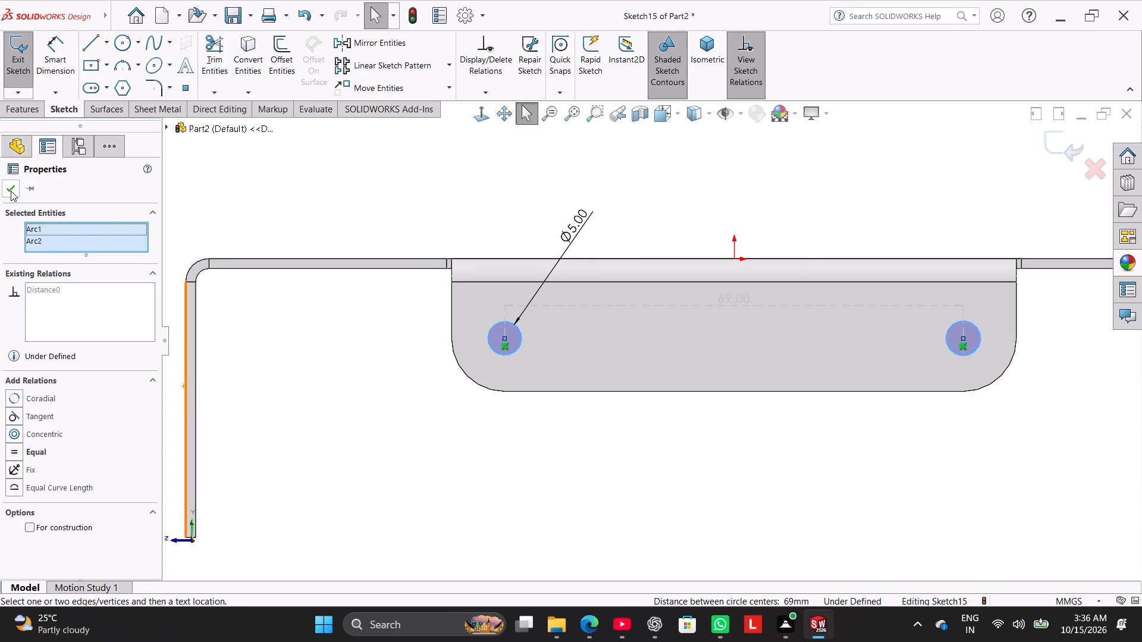
left_click(11, 191)
left_click(275, 182)
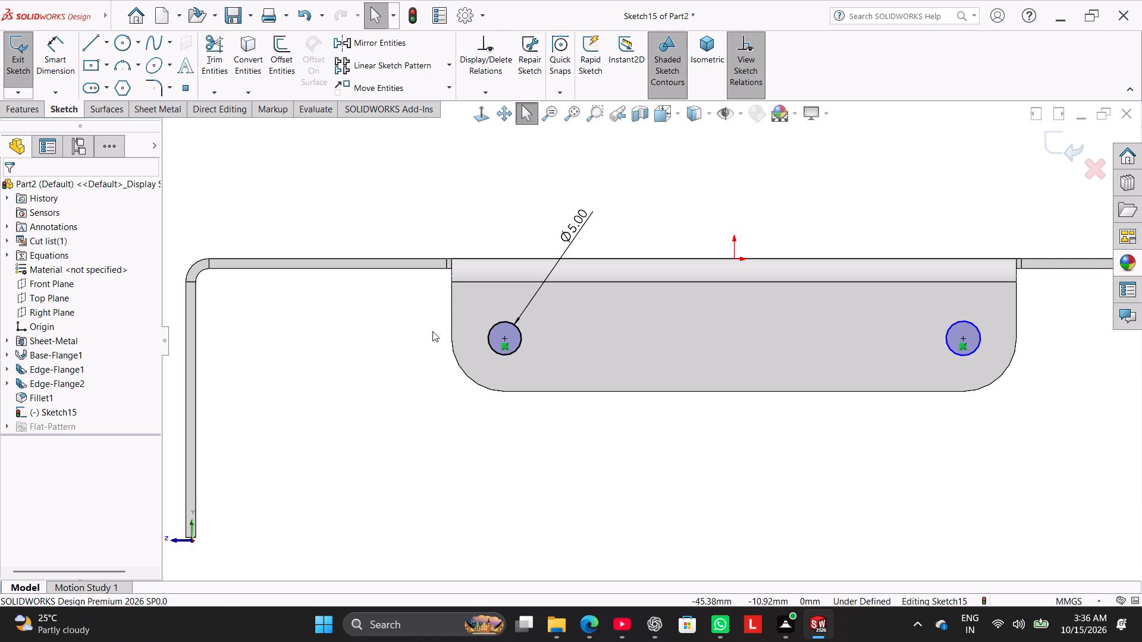
left_click(506, 338, "ctrl")
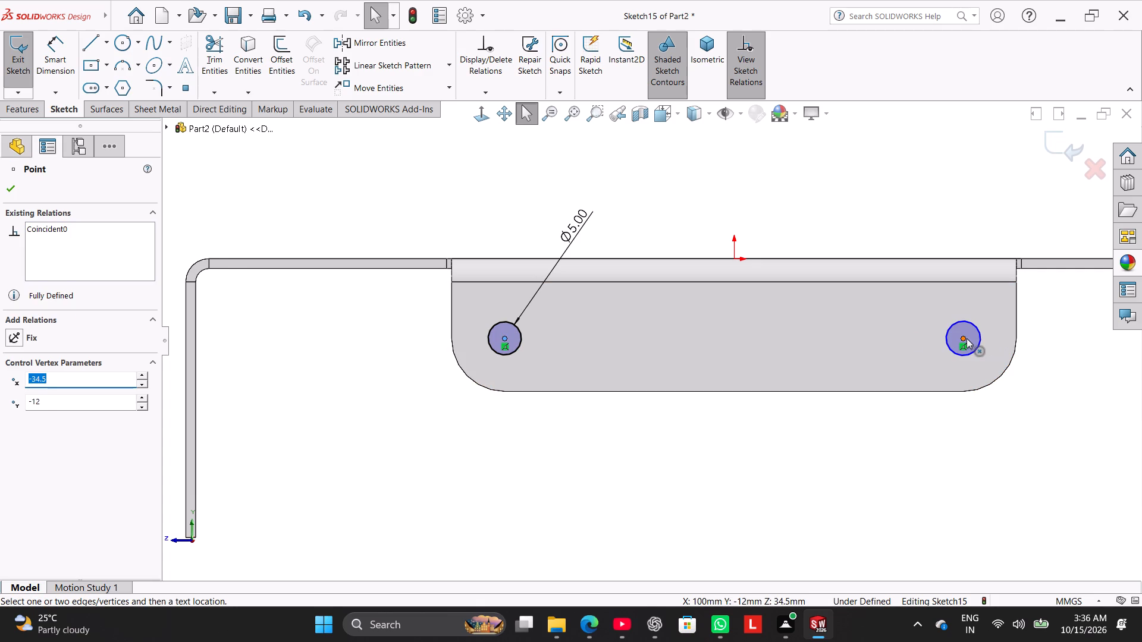
left_click(967, 338, "ctrl")
left_click(443, 435)
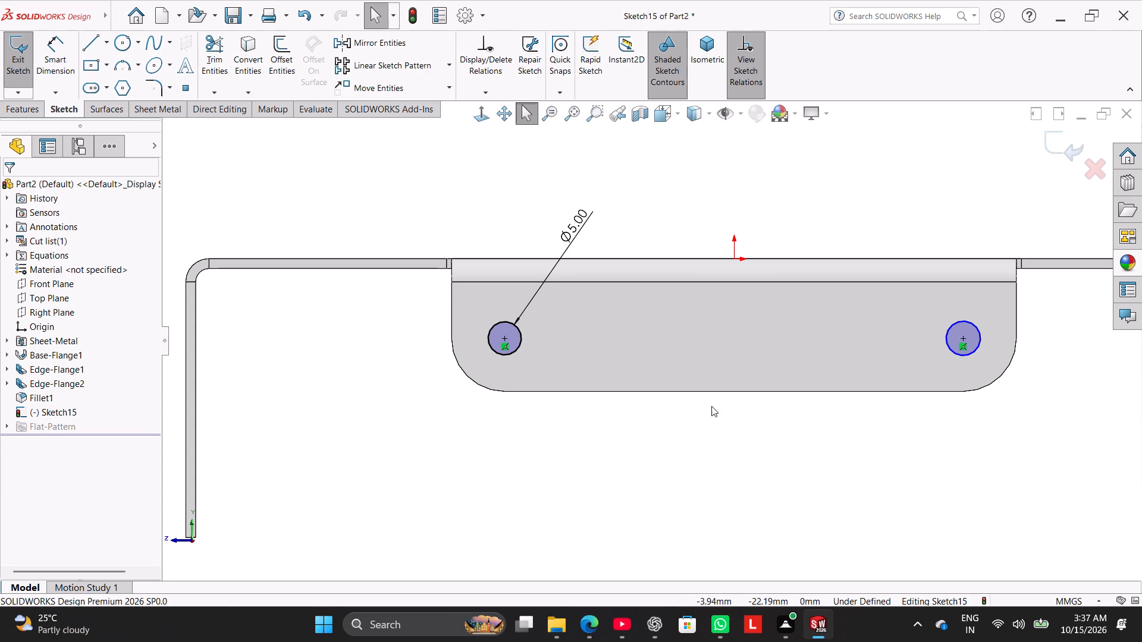
left_click(953, 351)
left_click(498, 354, "ctrl")
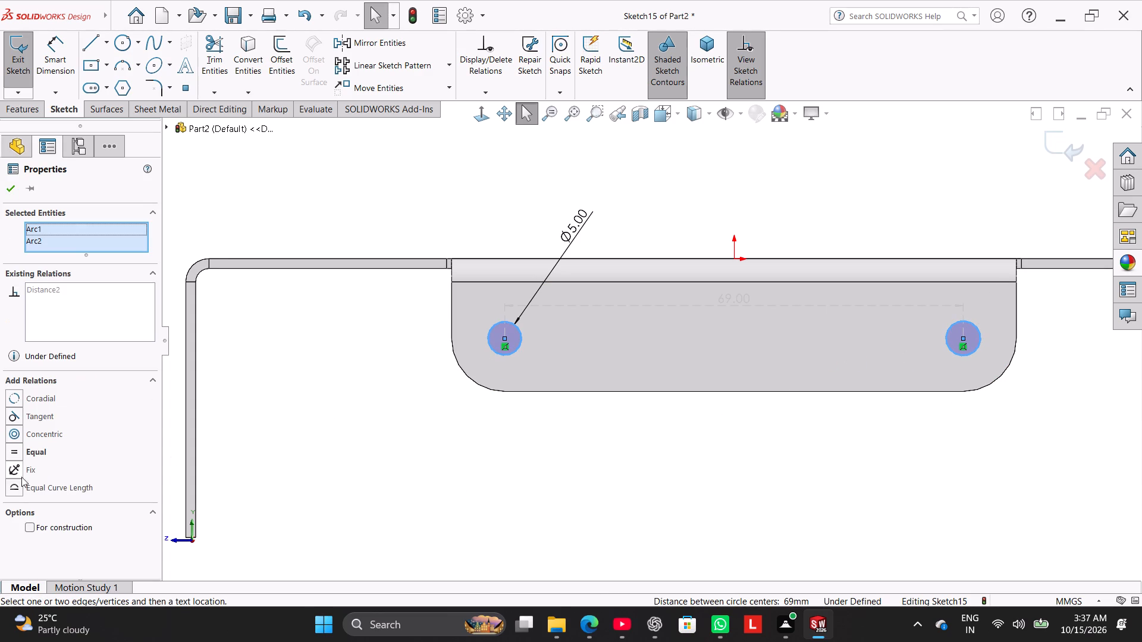
left_click(22, 451)
left_click(344, 456)
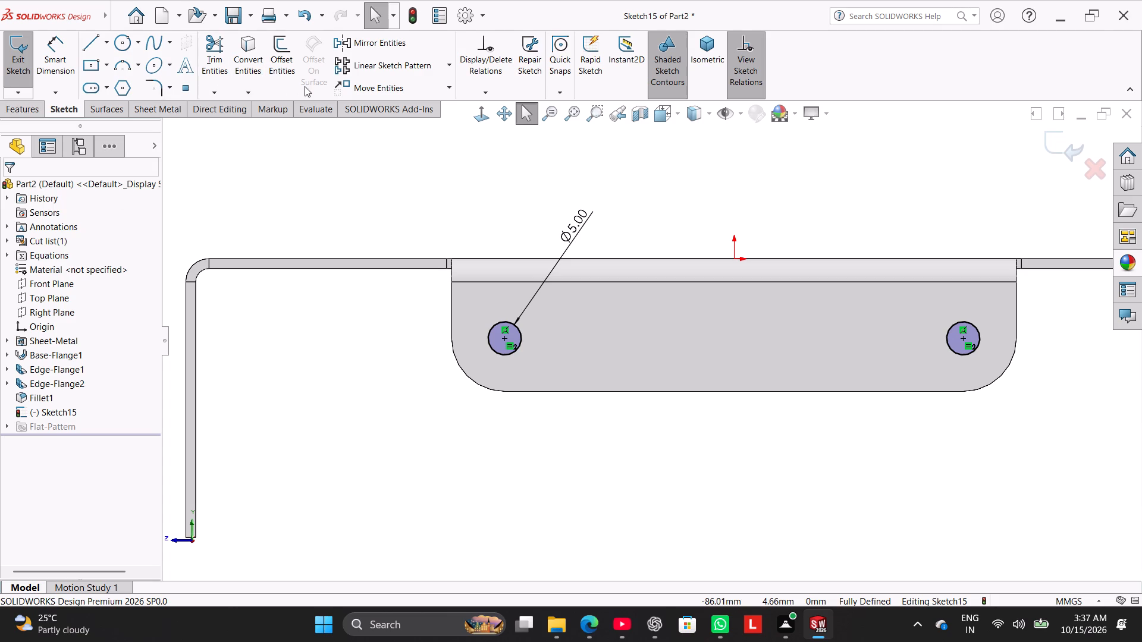
Cut the two circles through the end flange with a blind Extruded Cut linked to the sheet thickness, with Normal cut on.
left_click(32, 112)
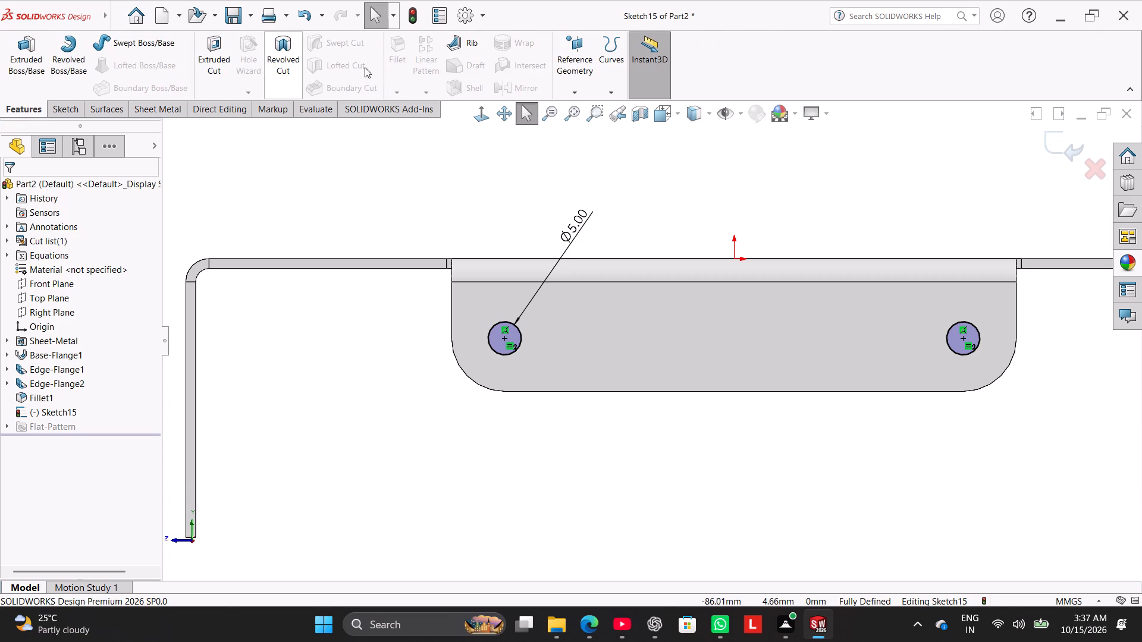
left_click(219, 75)
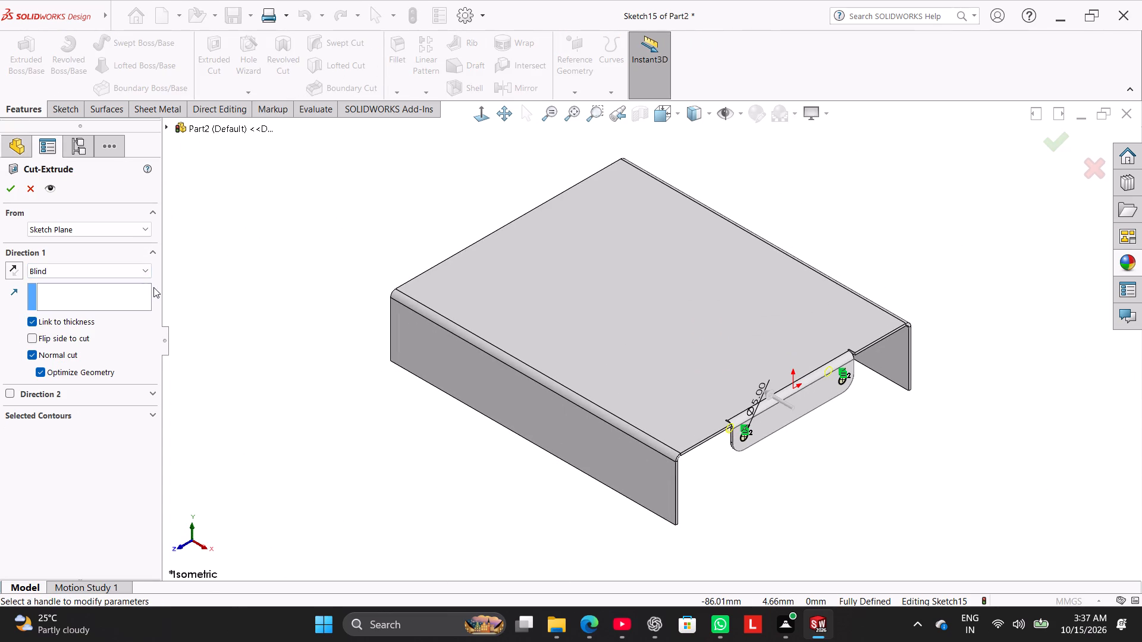
scroll(717, 462, "down", 6)
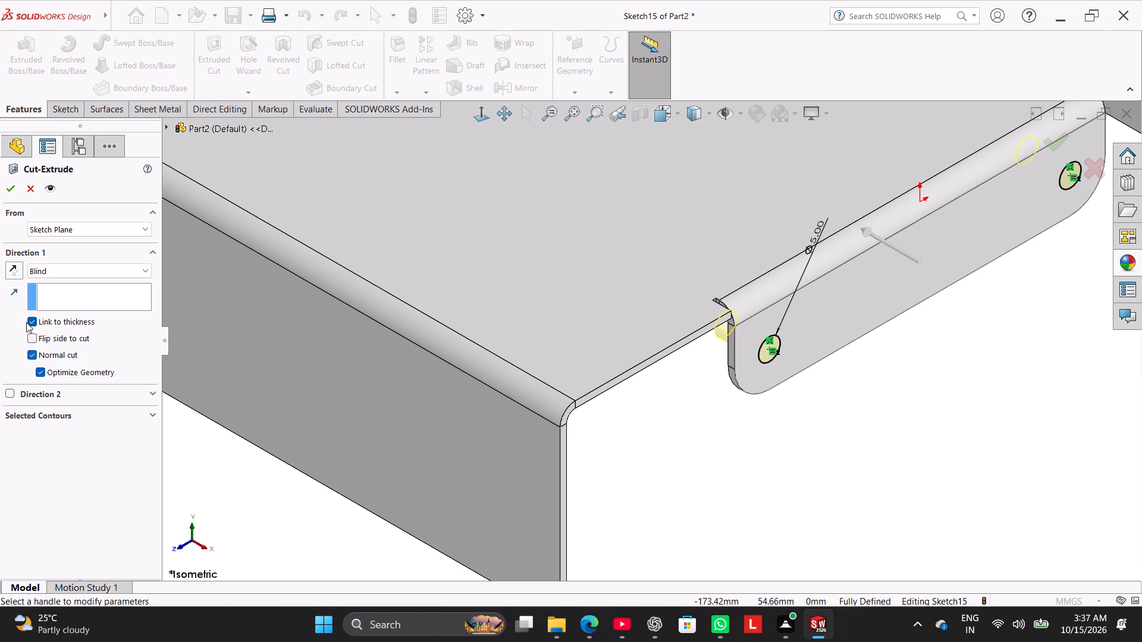
left_click(10, 186)
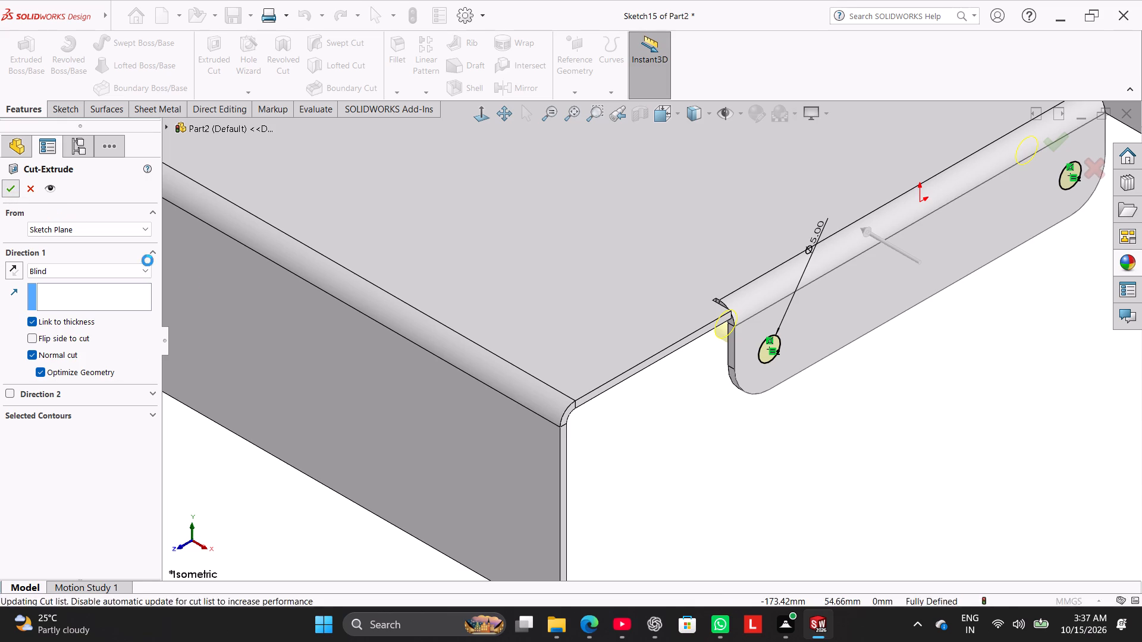
middle_click_drag(688, 437, 714, 329)
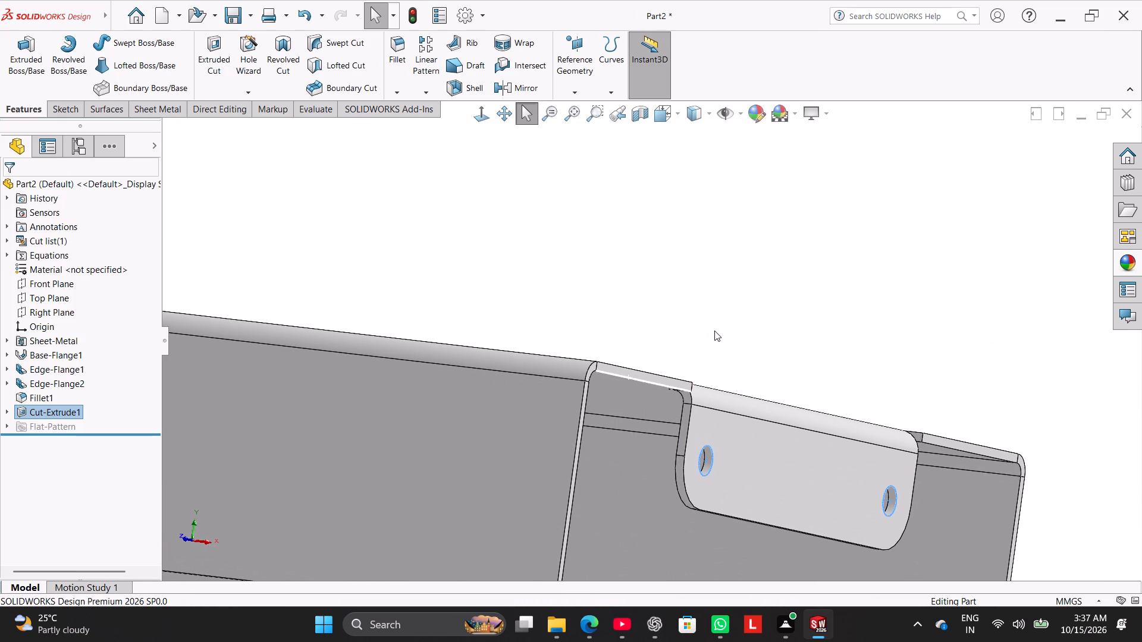
scroll(714, 334, "down", 1)
right_click_drag(500, 333, 642, 228)
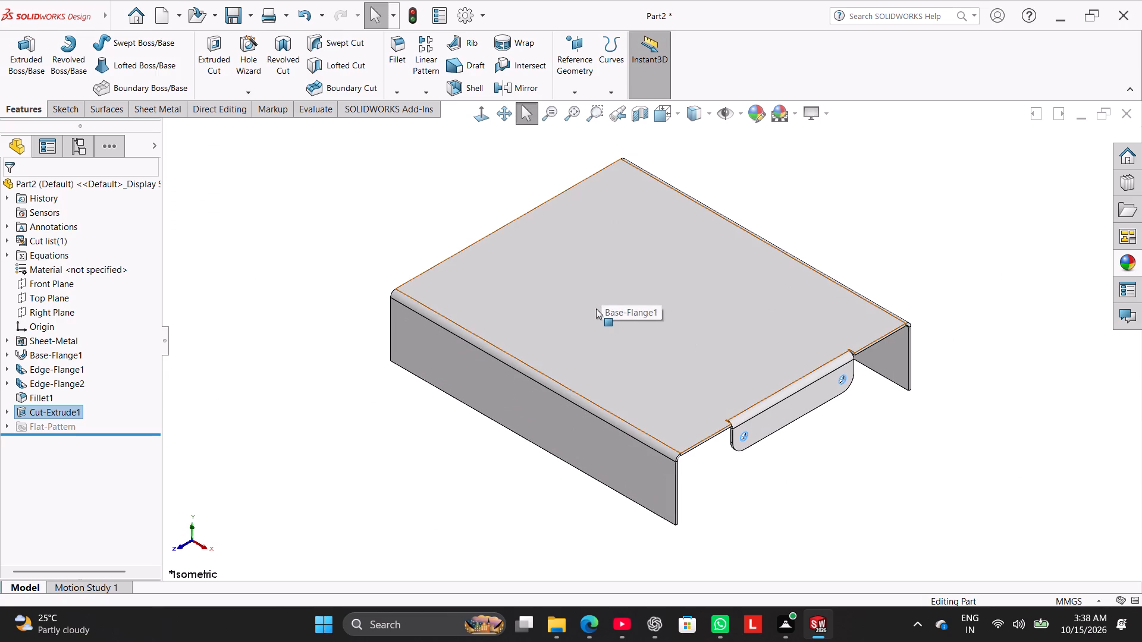
left_click(854, 451)
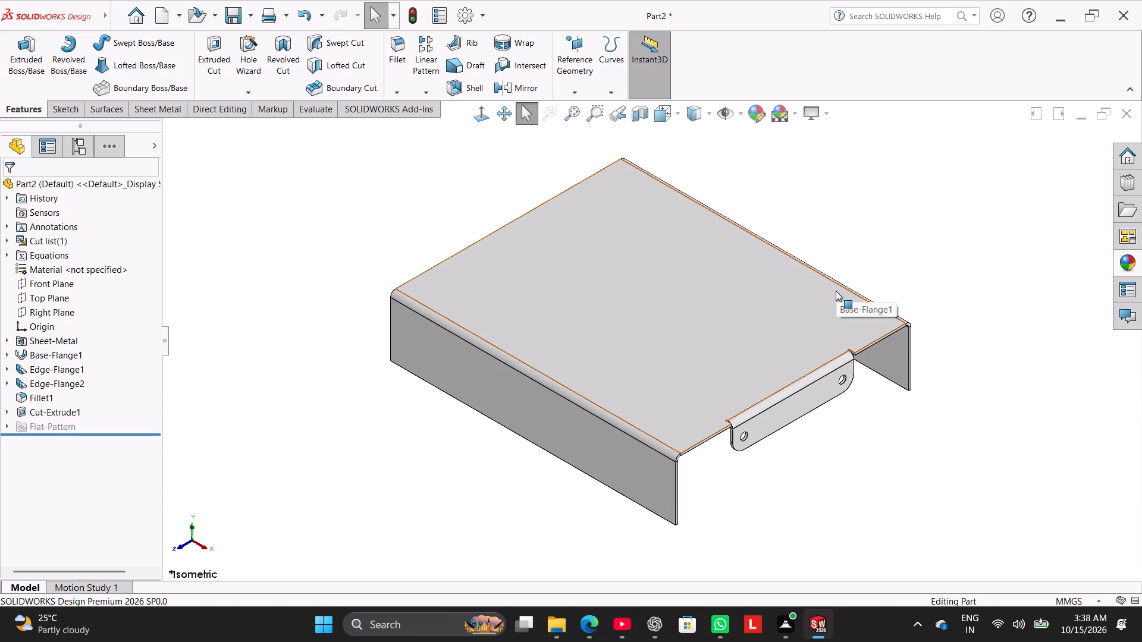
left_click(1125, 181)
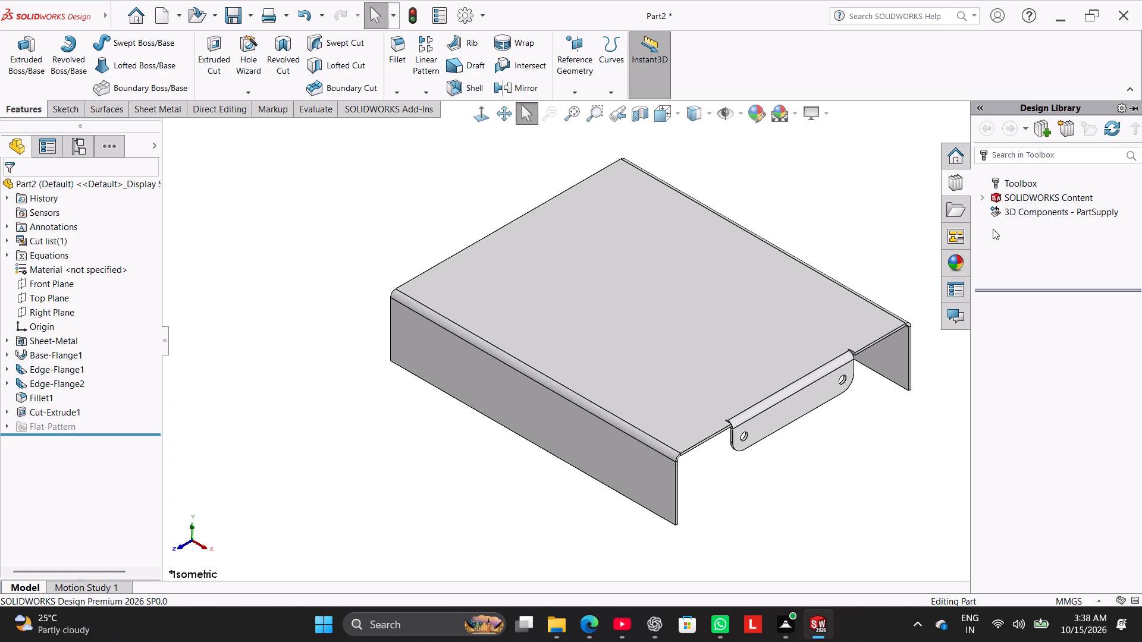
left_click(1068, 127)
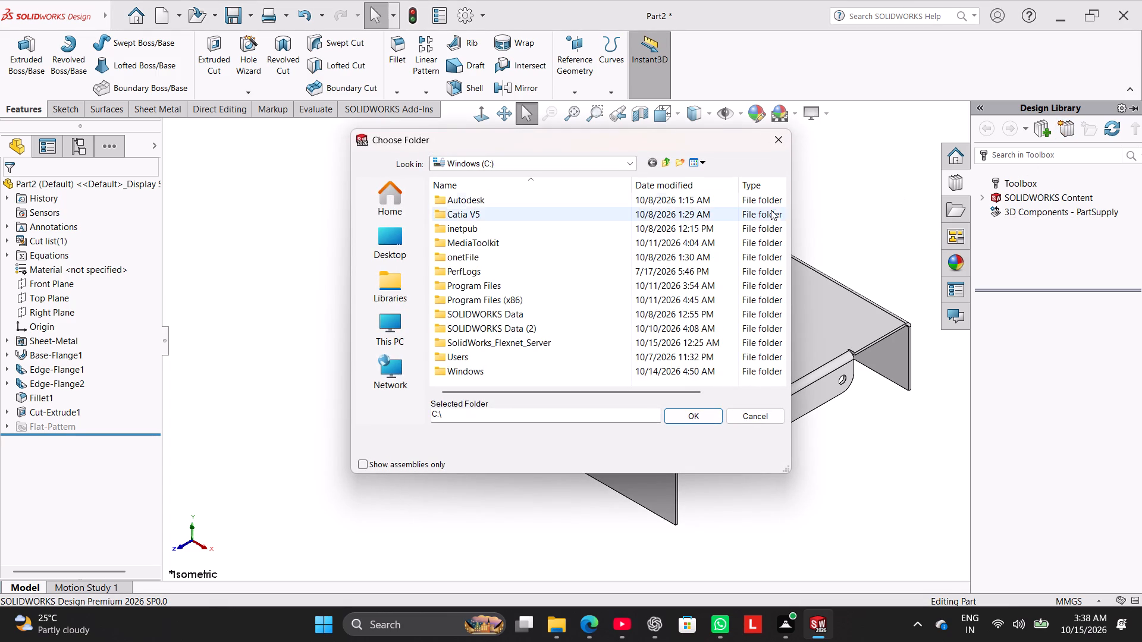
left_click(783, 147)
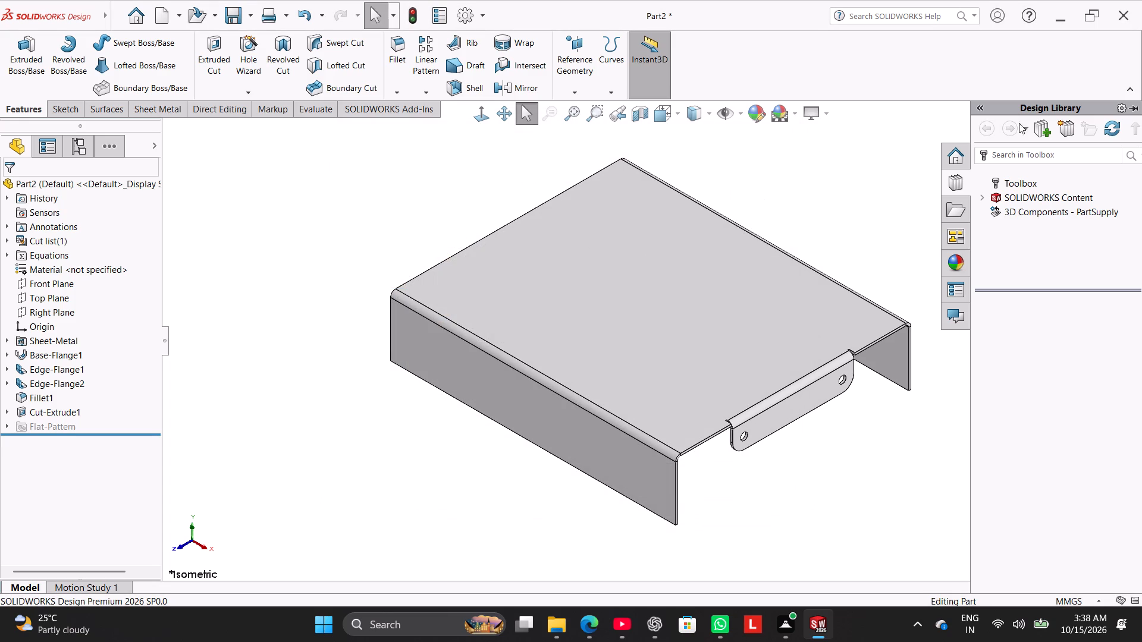
Start the Add to Library command from the Design Library.
left_click(1041, 125)
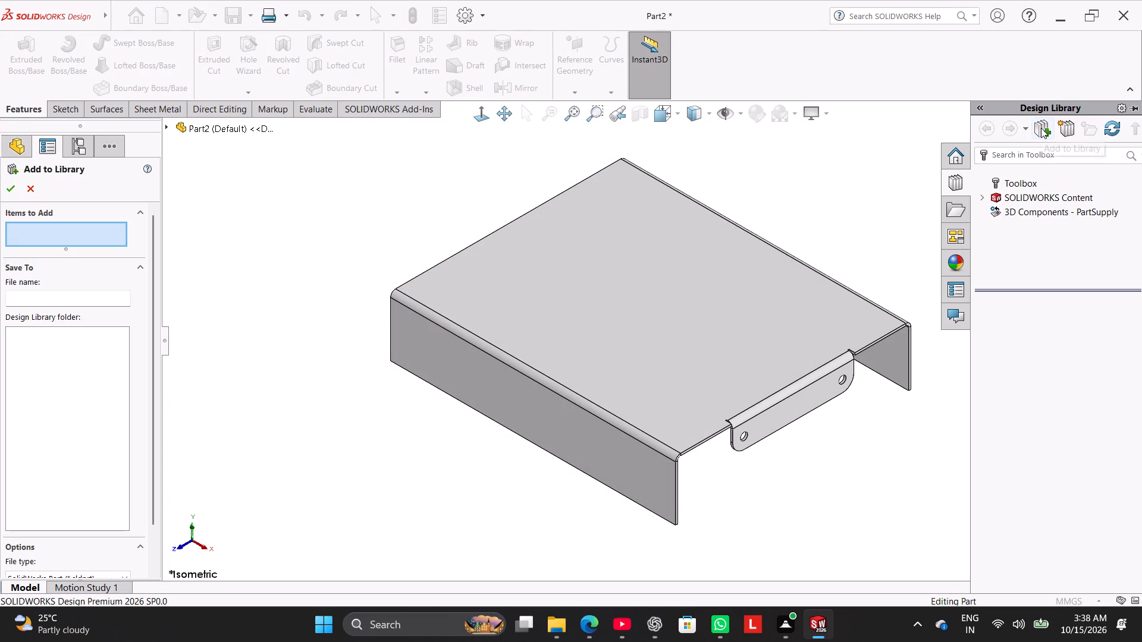
left_click(1041, 128)
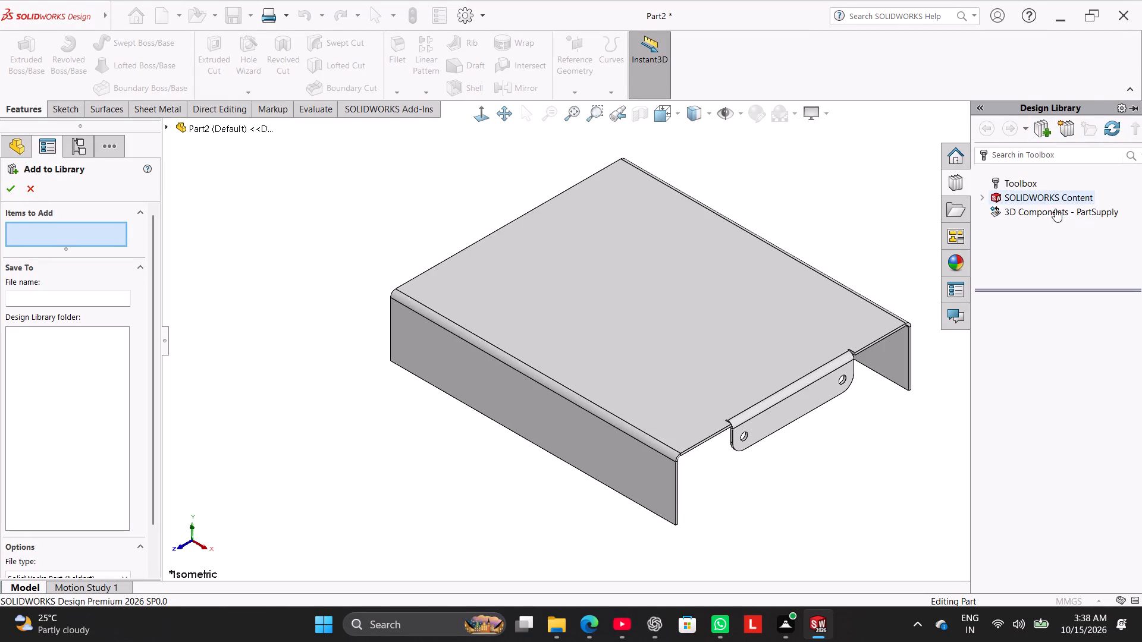
left_click(160, 107)
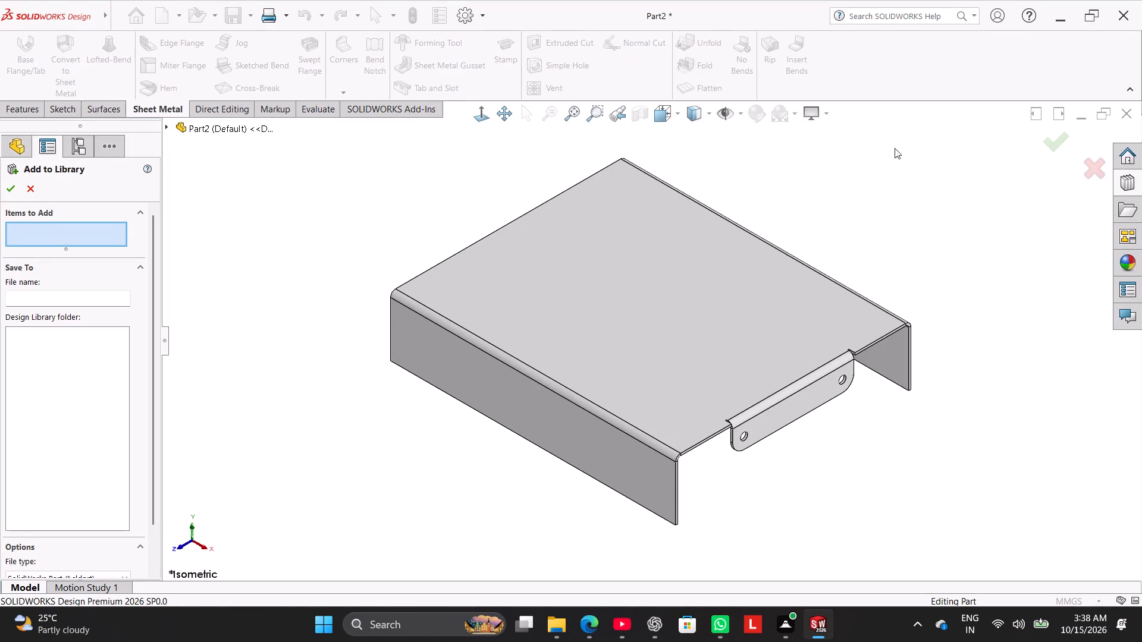
Add in Toolbox in the Design Library.
left_click(1127, 180)
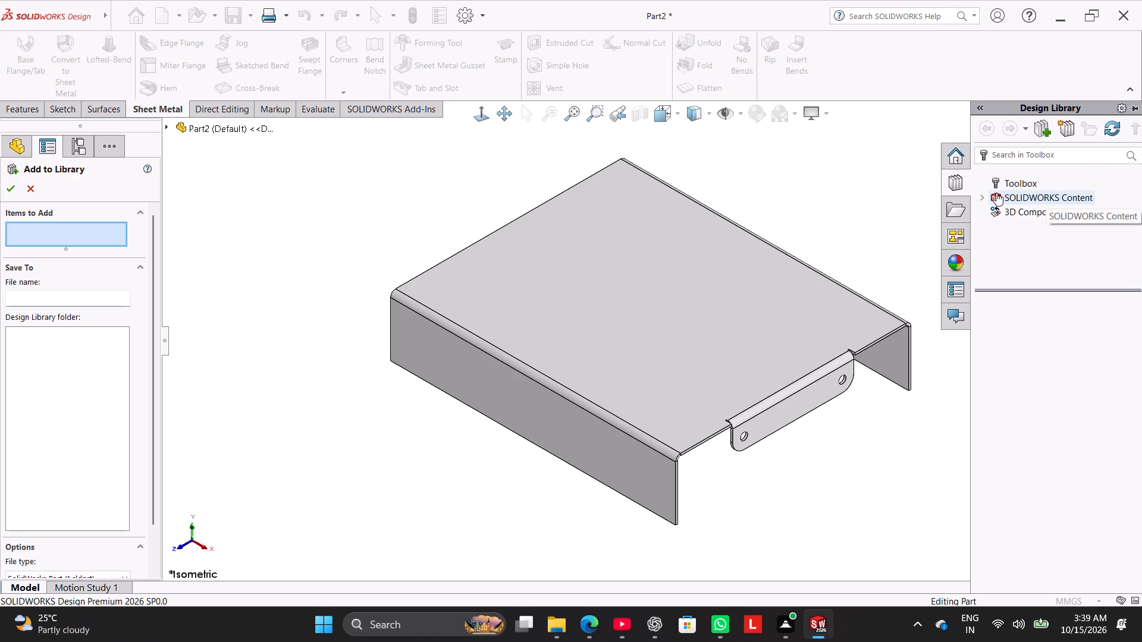
left_click(983, 194)
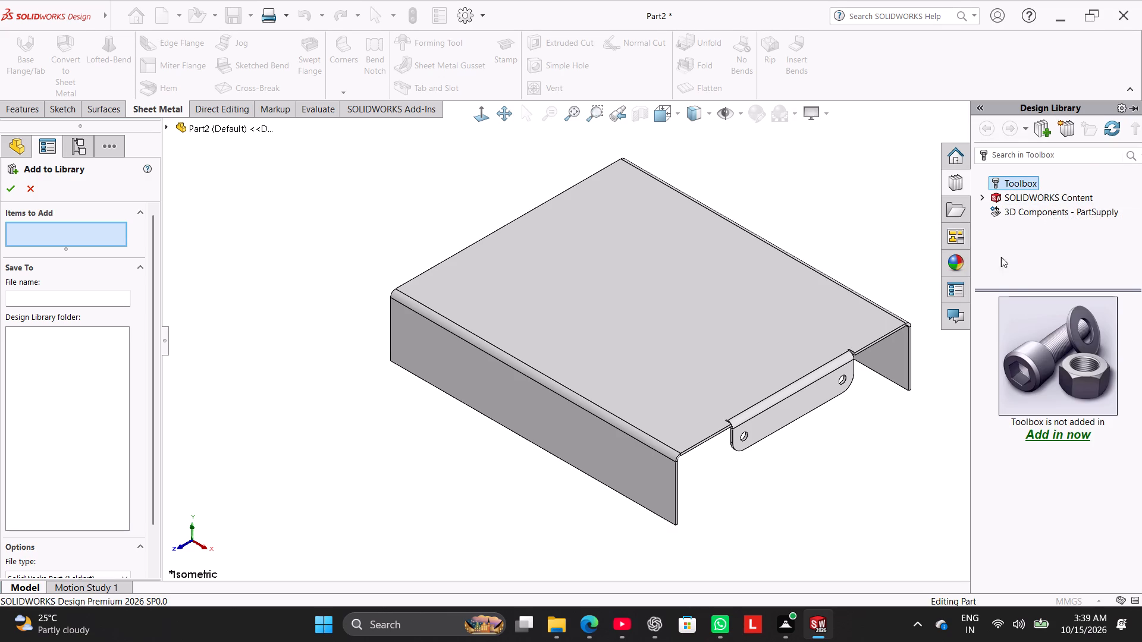
left_click(1065, 435)
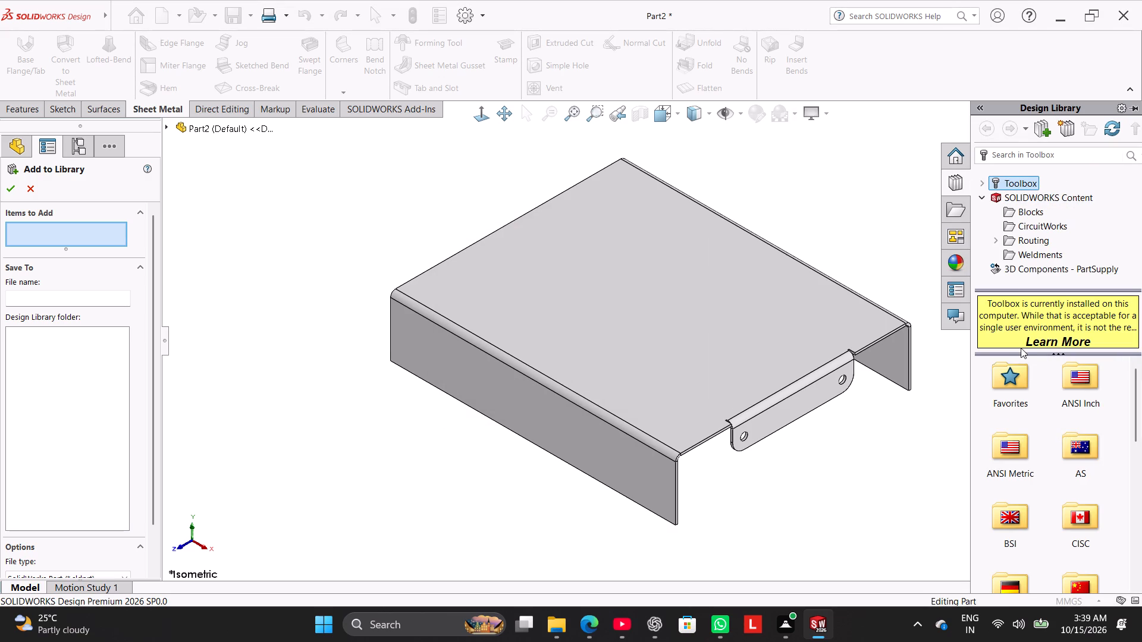
Browse the C: drive's SOLIDWORKS Data folder and its updates subfolder for a file location to add to the Design Library.
left_click(987, 197)
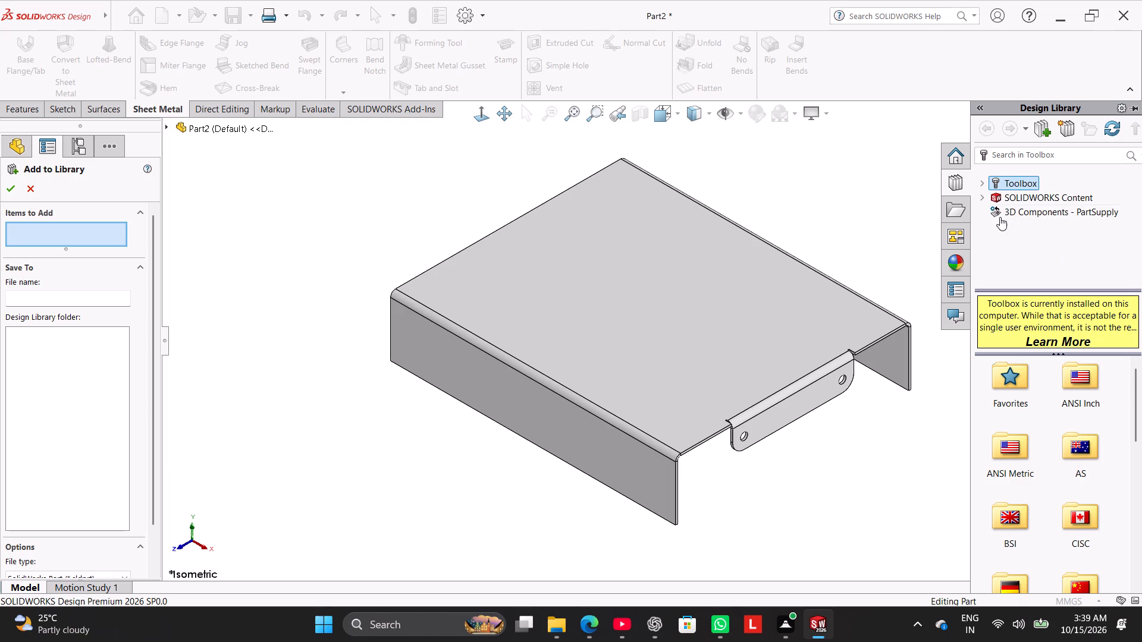
left_click(1047, 125)
triple_click(1047, 125)
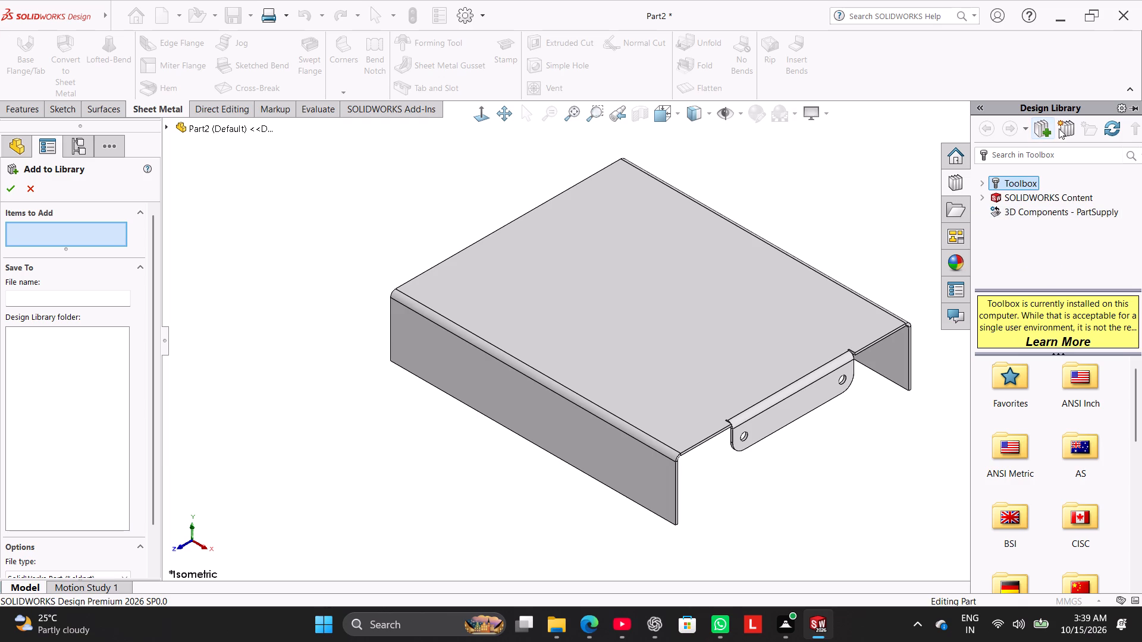
left_click(1065, 130)
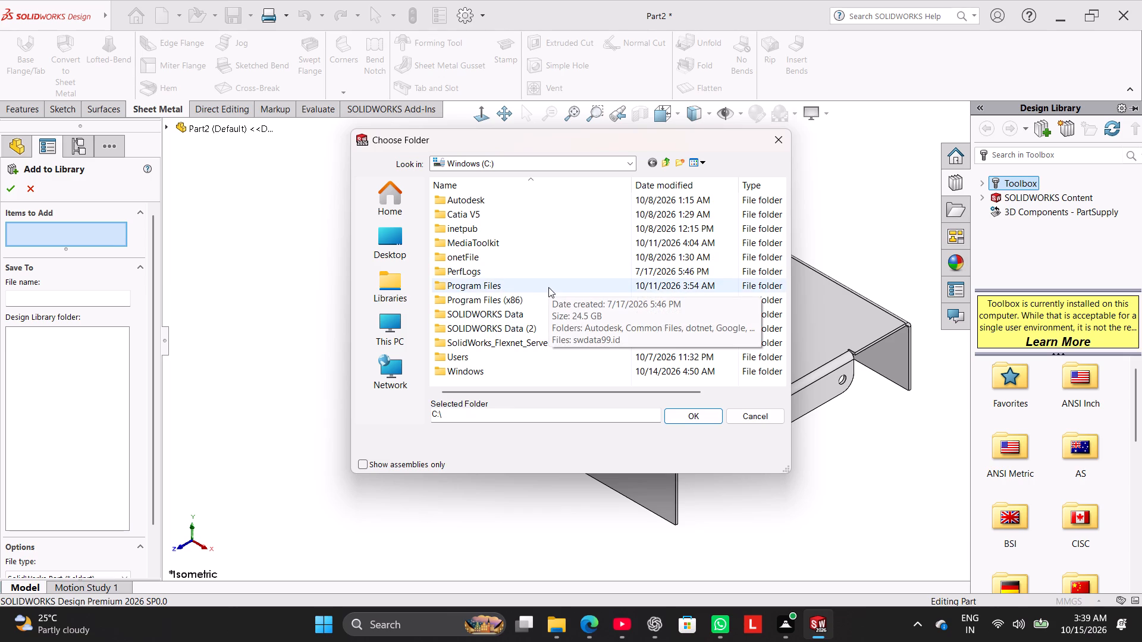
left_click(523, 319)
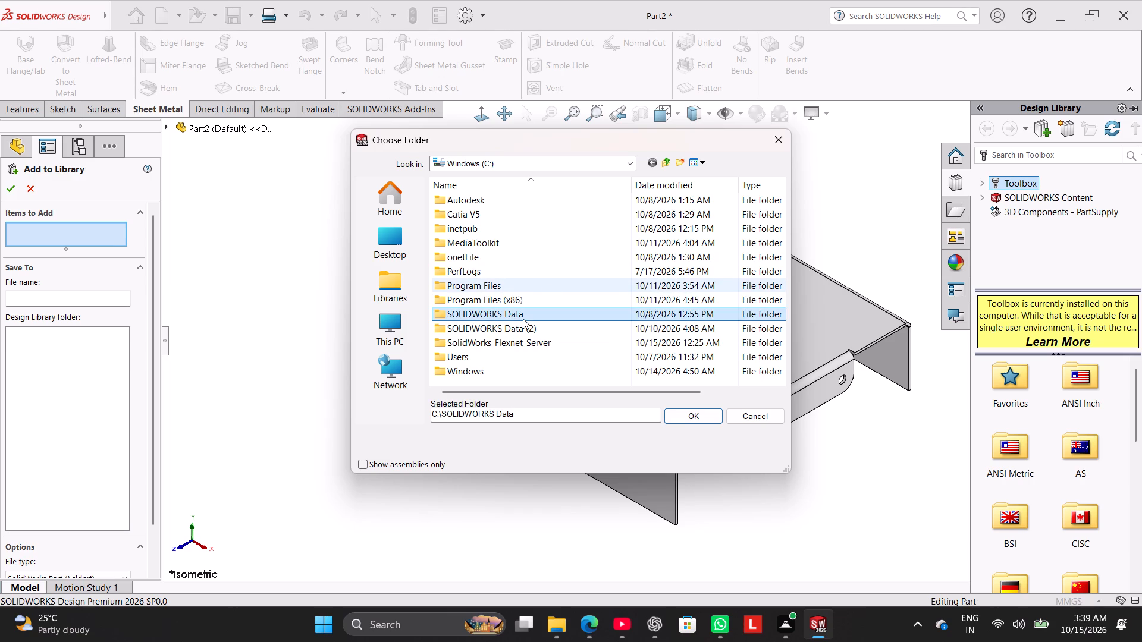
double_click(527, 314)
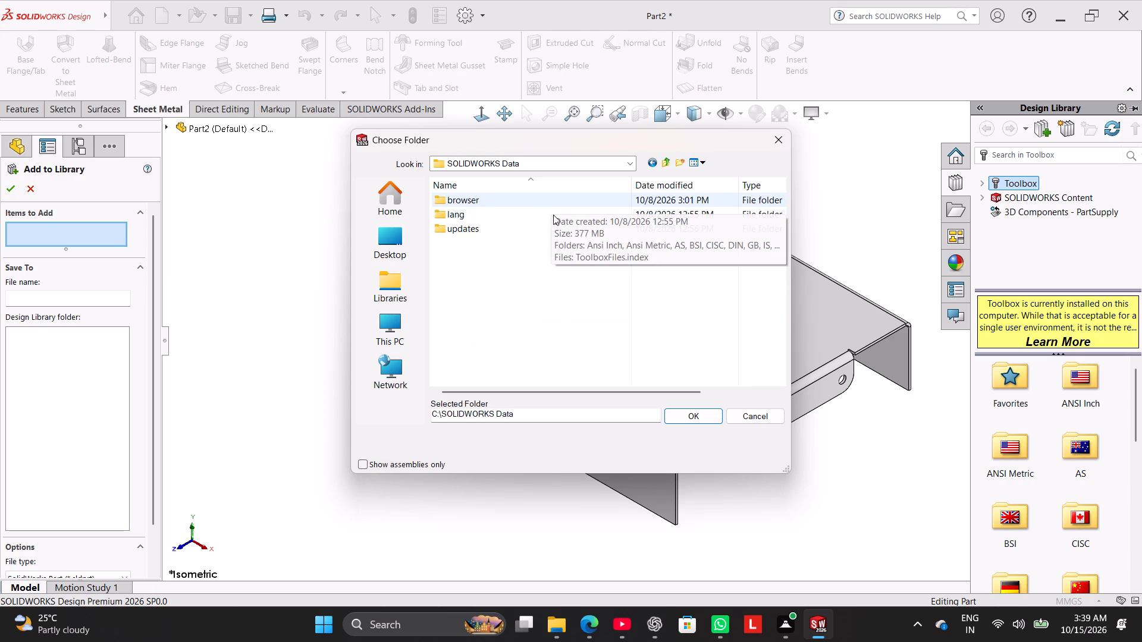
double_click(511, 230)
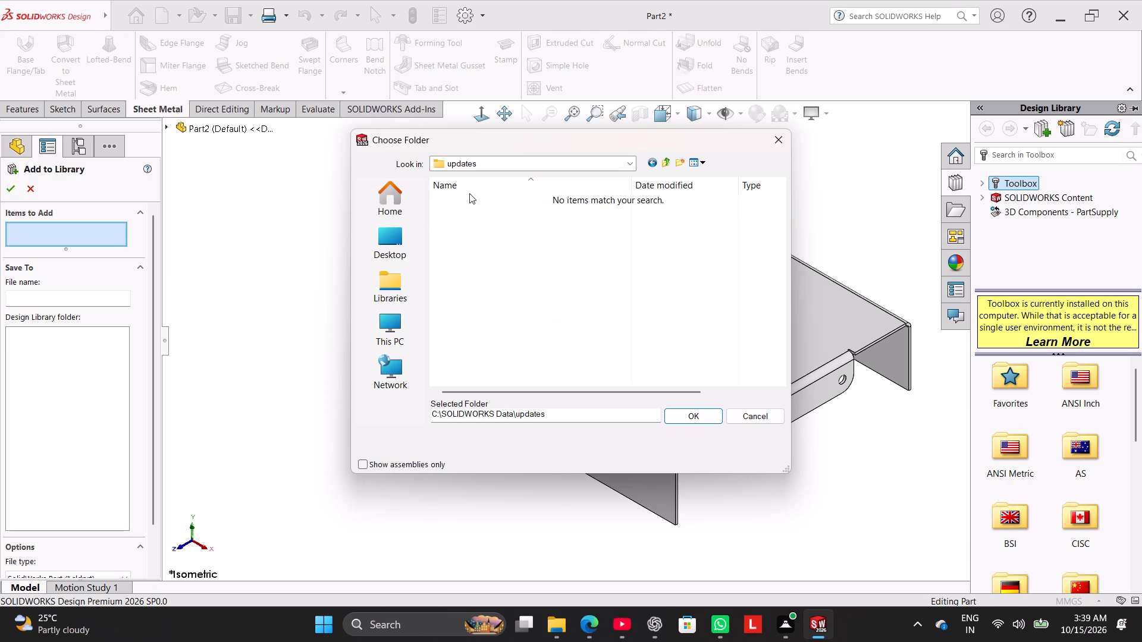
left_click(627, 160)
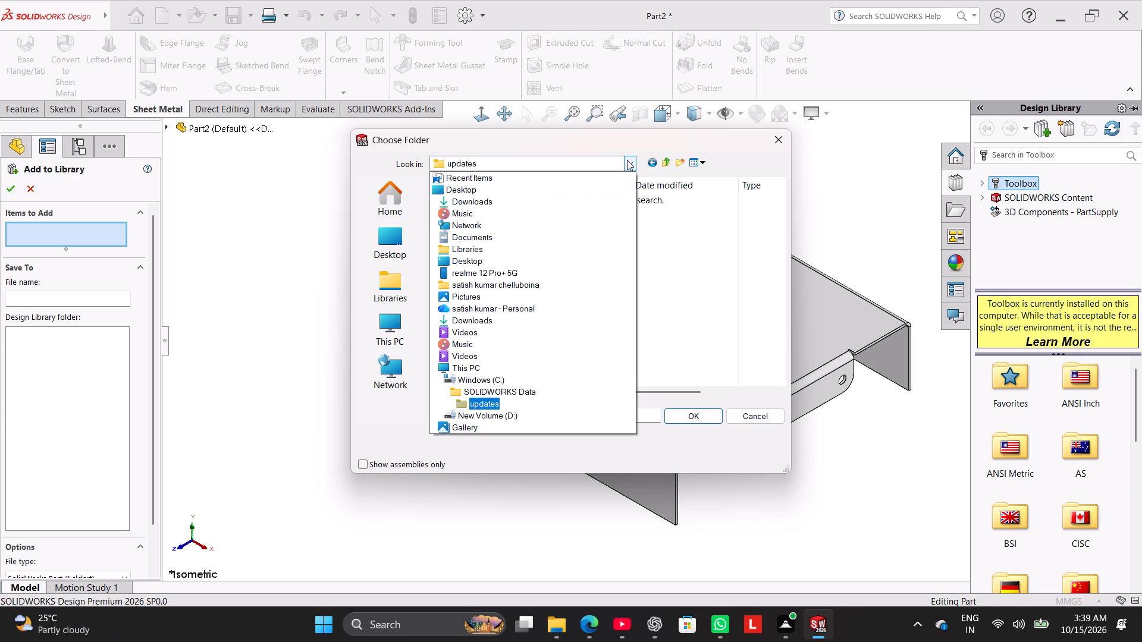
left_click(627, 160)
left_click(763, 411)
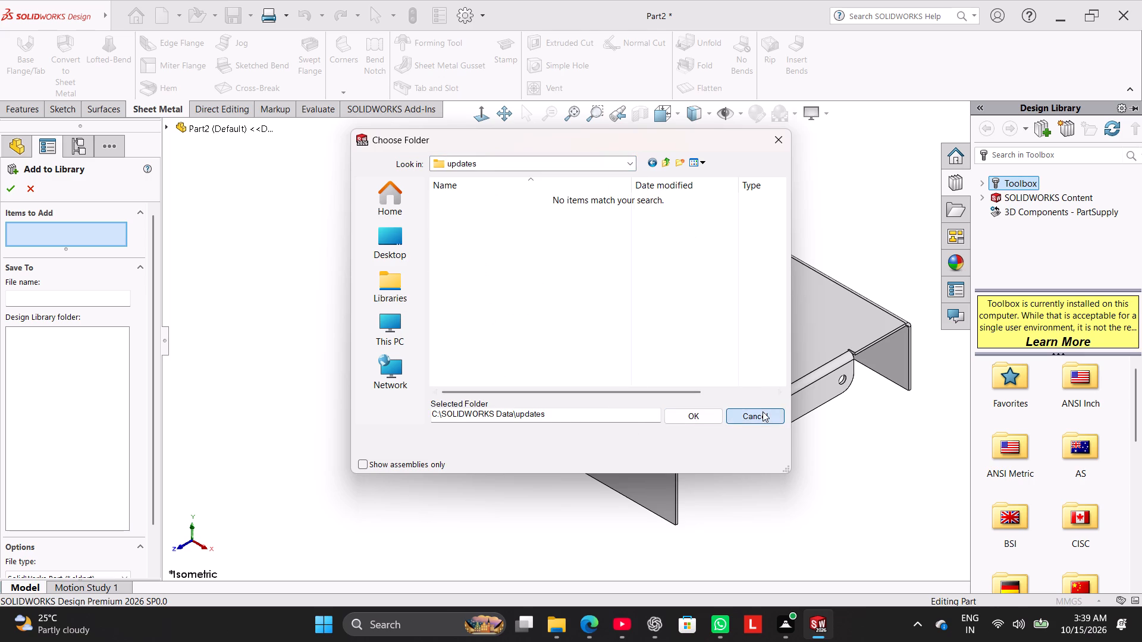
left_click(1063, 125)
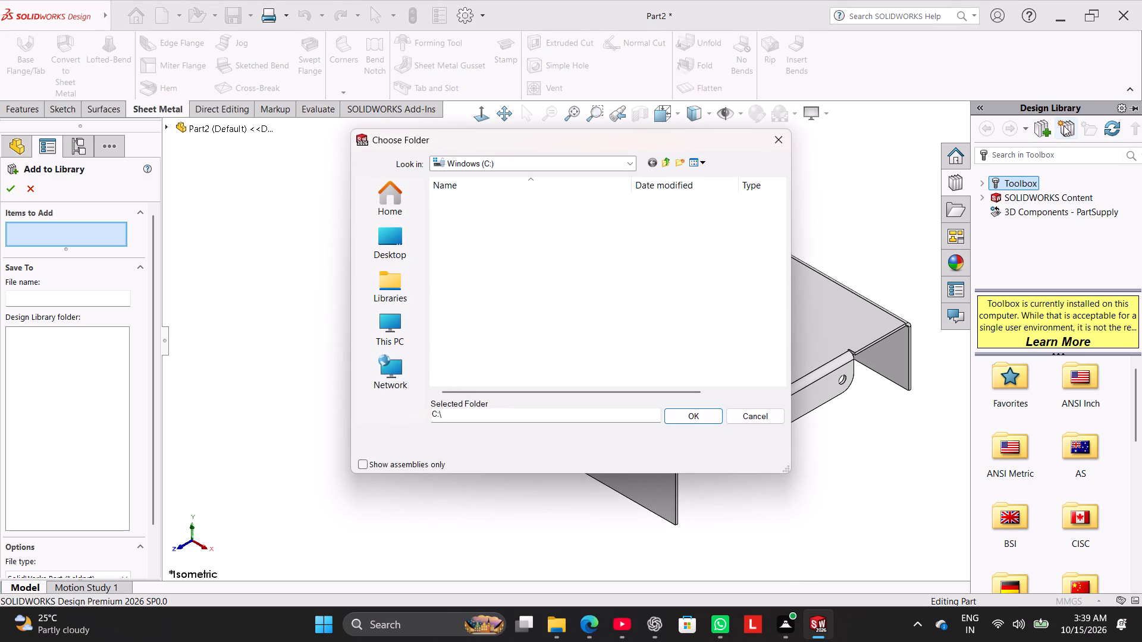
left_click(783, 140)
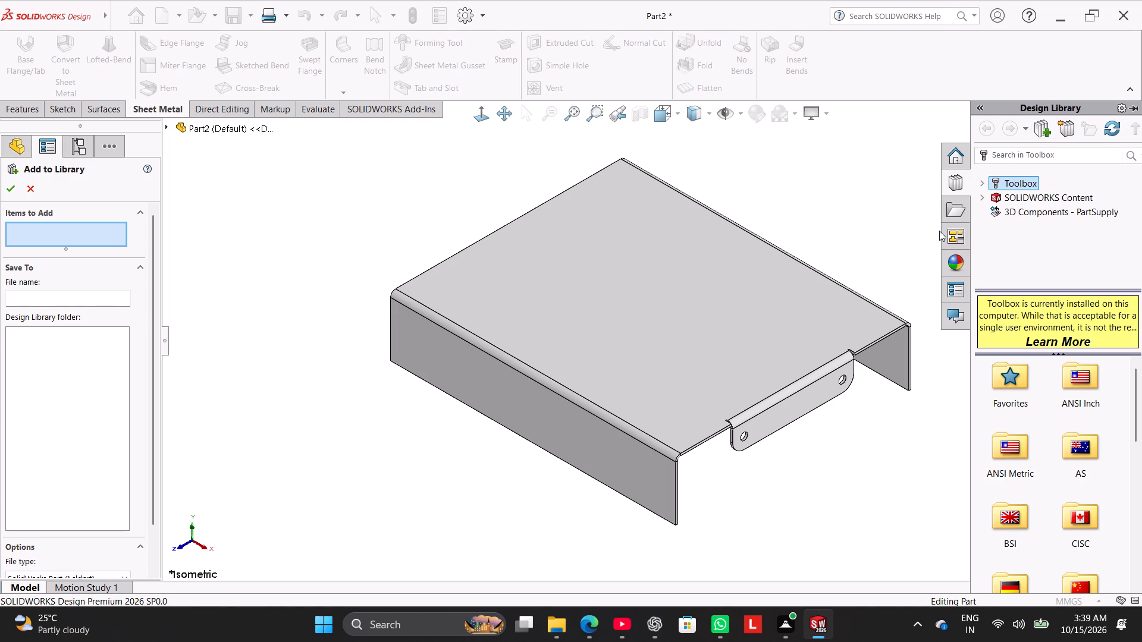
Refresh the Design Library.
left_click(1113, 130)
double_click(1113, 130)
left_click(959, 159)
left_click(958, 184)
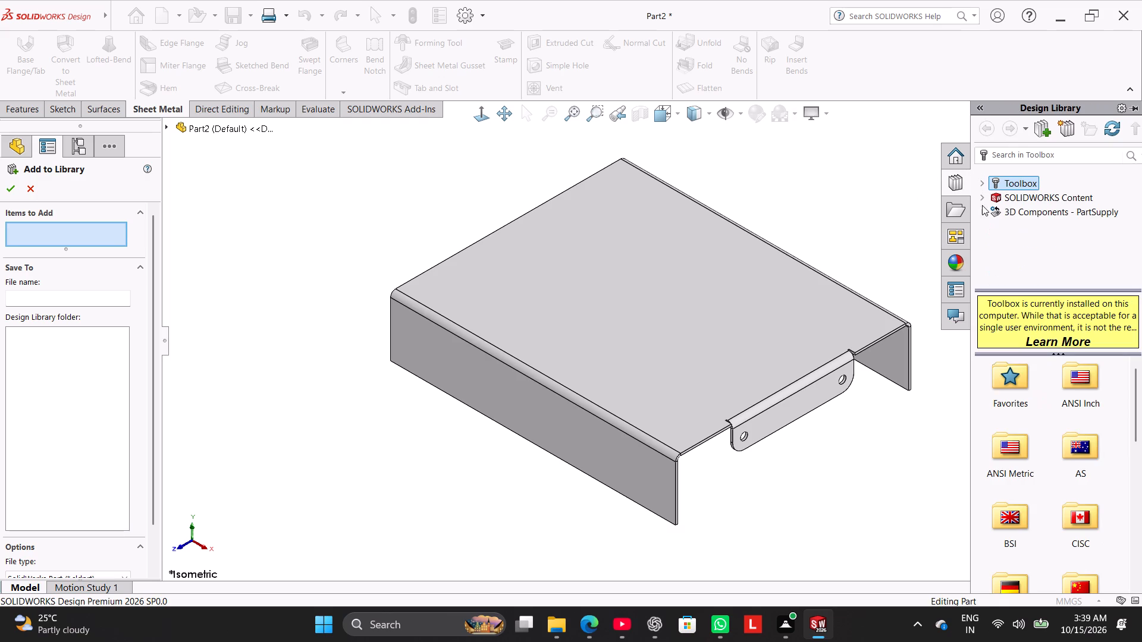
Open the 3DEXPERIENCE Marketplace add-in download page from the 3D Components - PartSupply entry.
left_click(1005, 209)
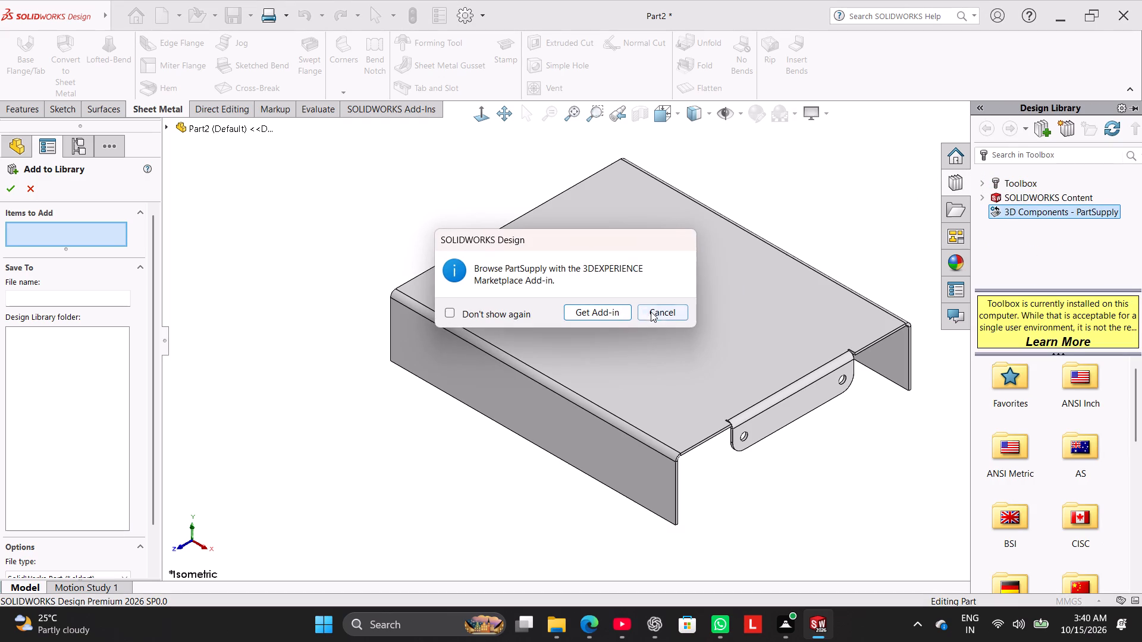
left_click(621, 314)
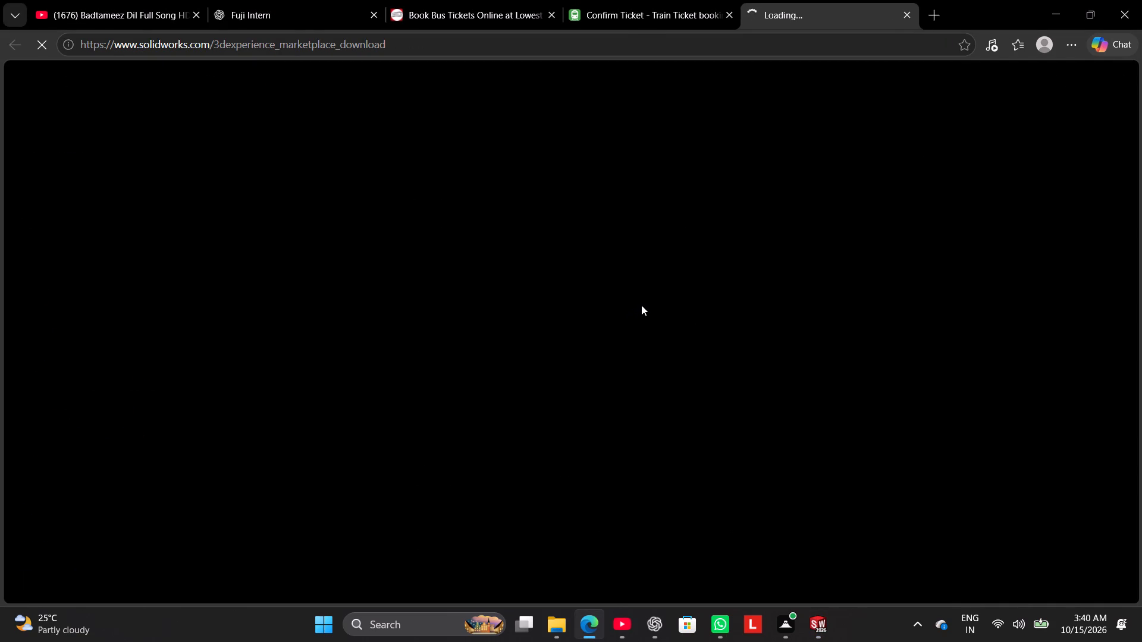
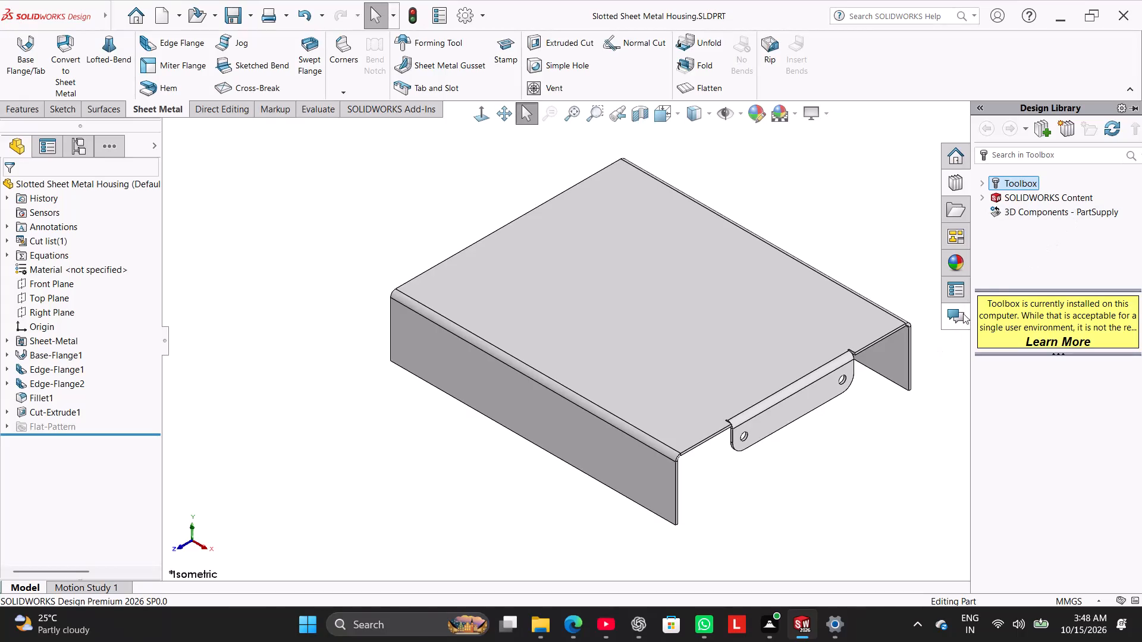
Browse the C: drive's top-level folders for a file location to add to the Design Library.
left_click(1063, 131)
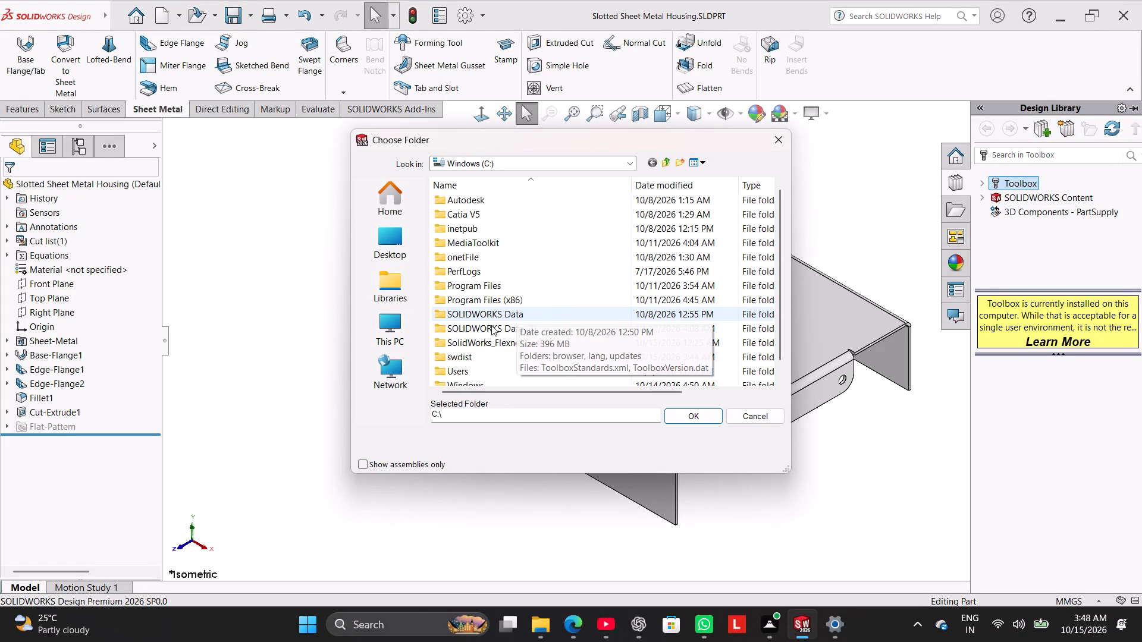
scroll(491, 325, "down", 4)
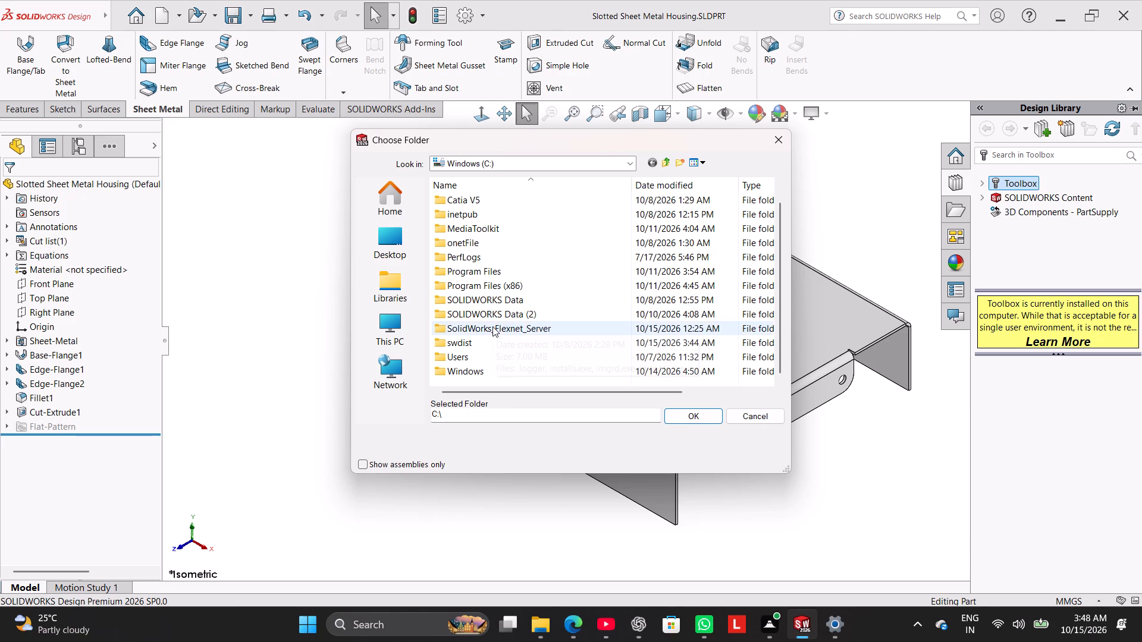
scroll(492, 326, "up", 5)
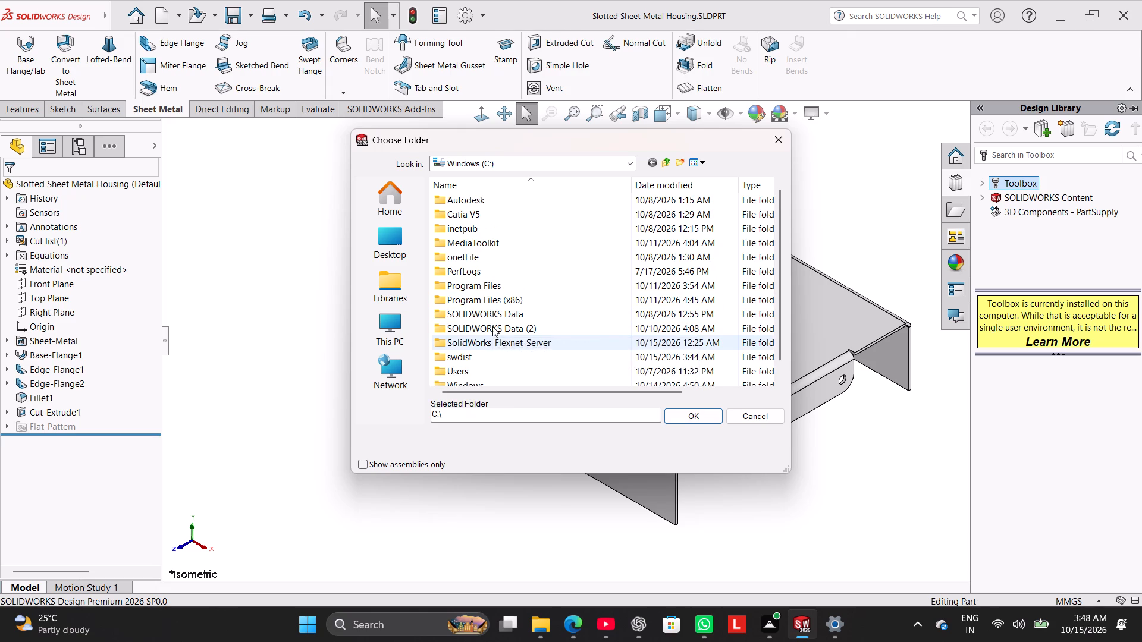
scroll(492, 326, "down", 1)
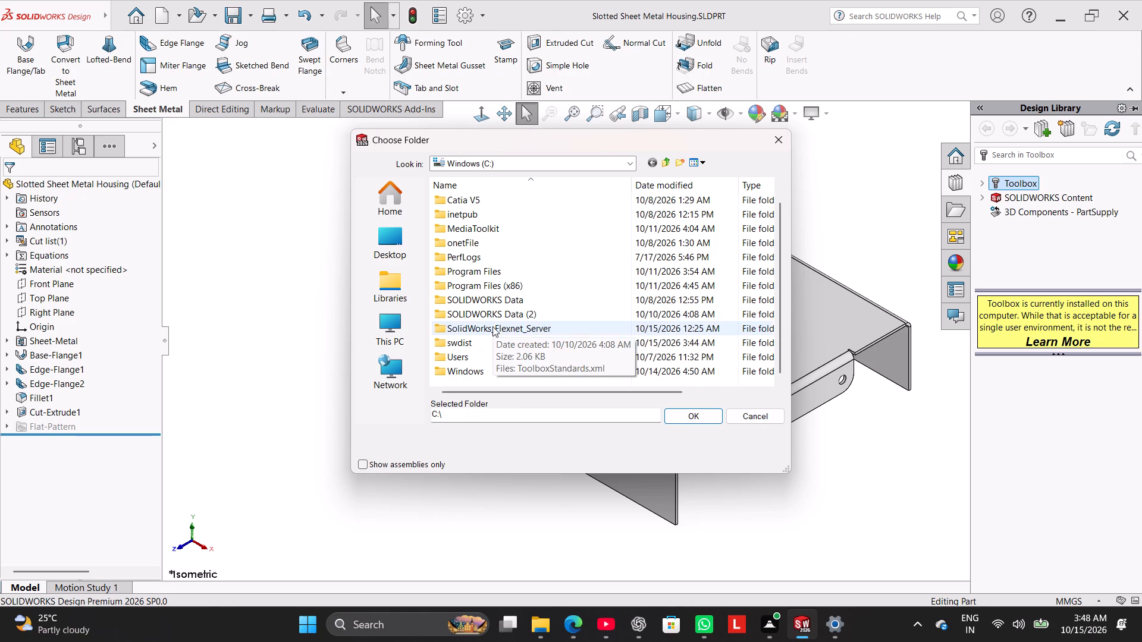
scroll(492, 326, "down", 2)
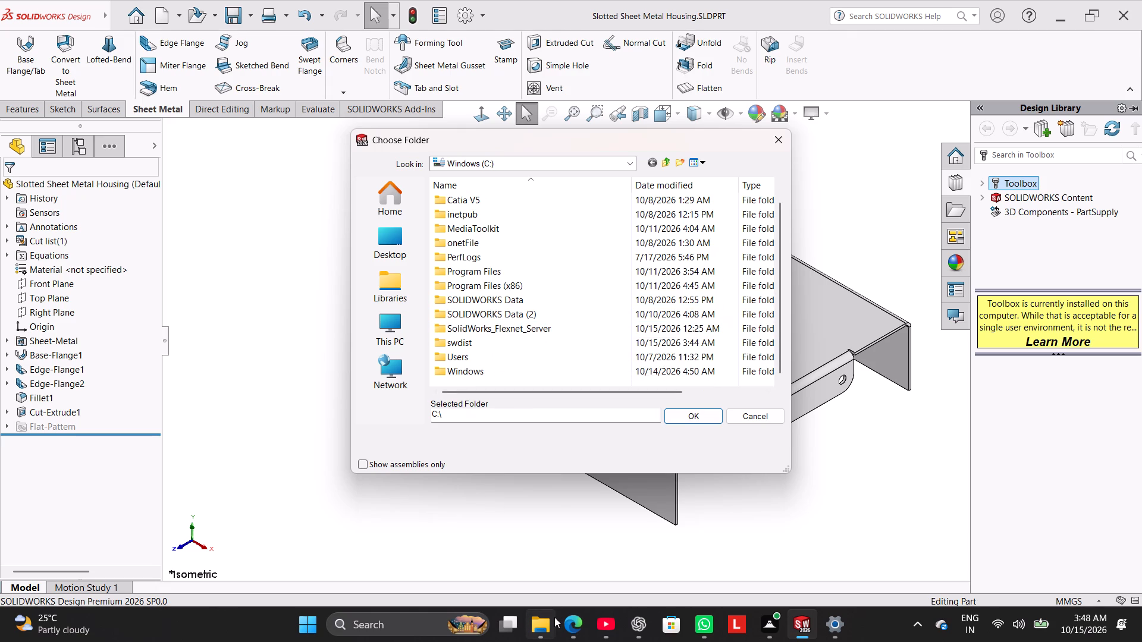
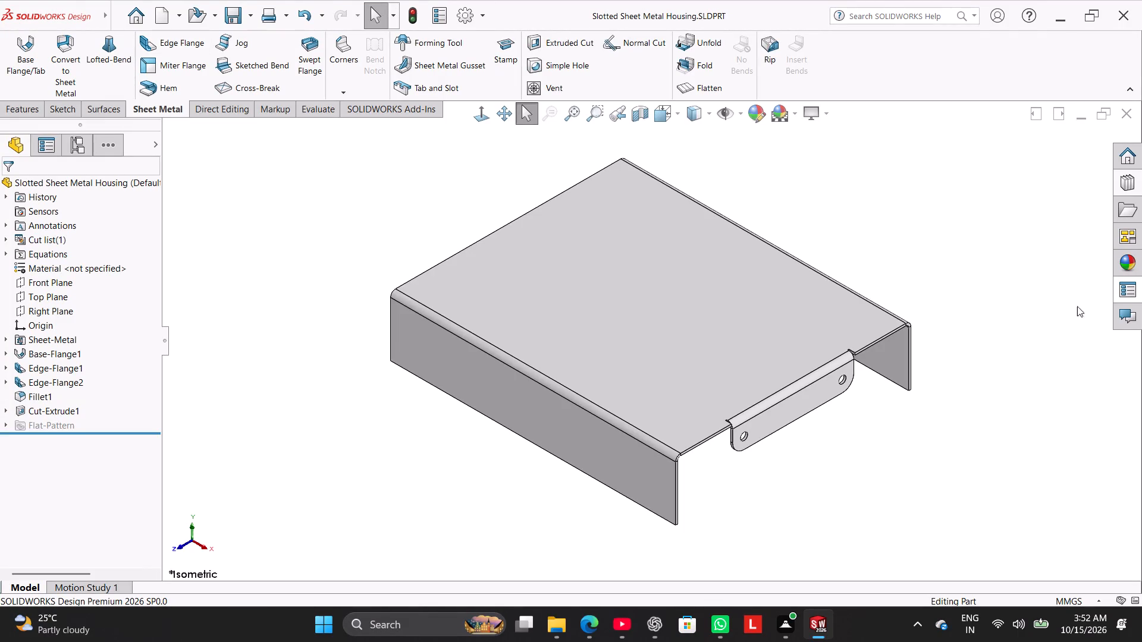
Insert the louver forming tool from the Design Library's forming tools > louvers folder onto the housing's large flat face.
left_click(1128, 181)
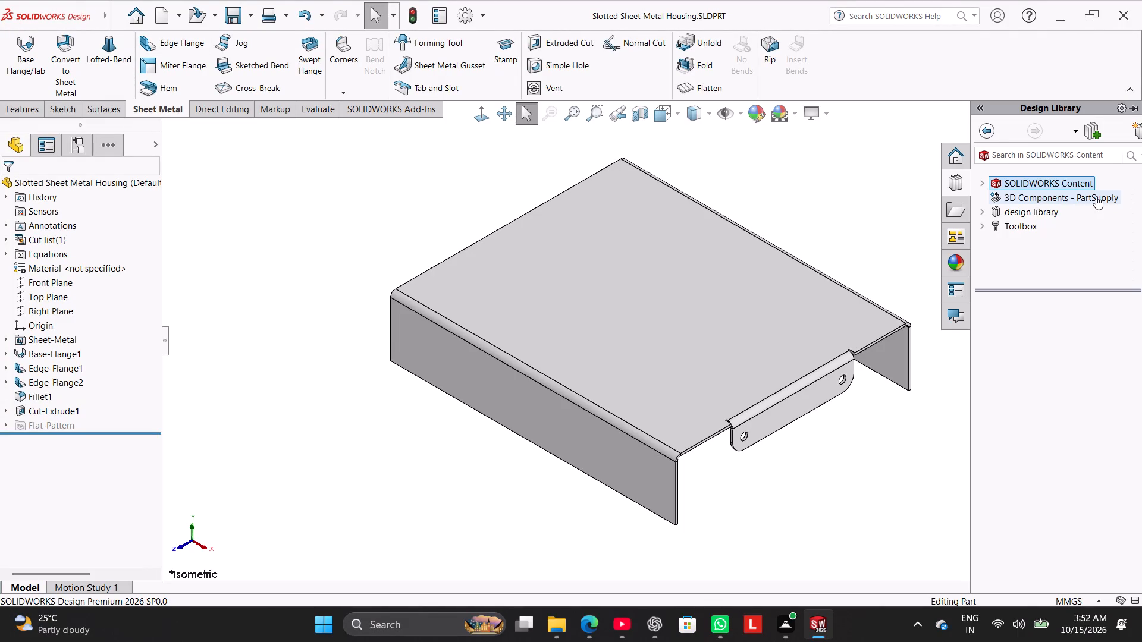
left_click(1041, 208)
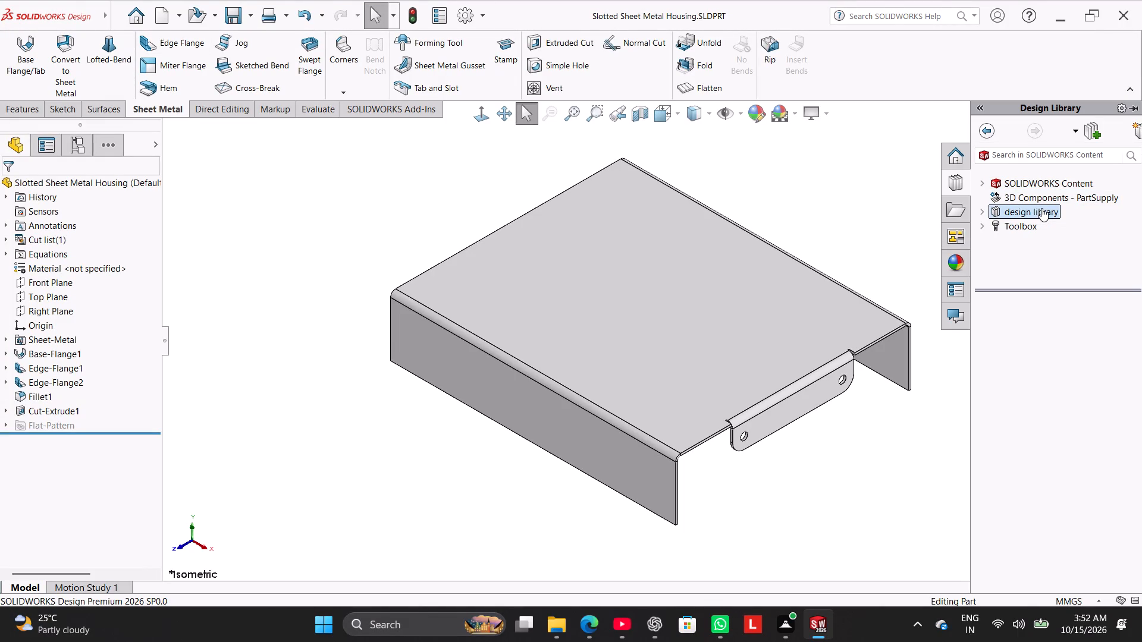
left_click(984, 210)
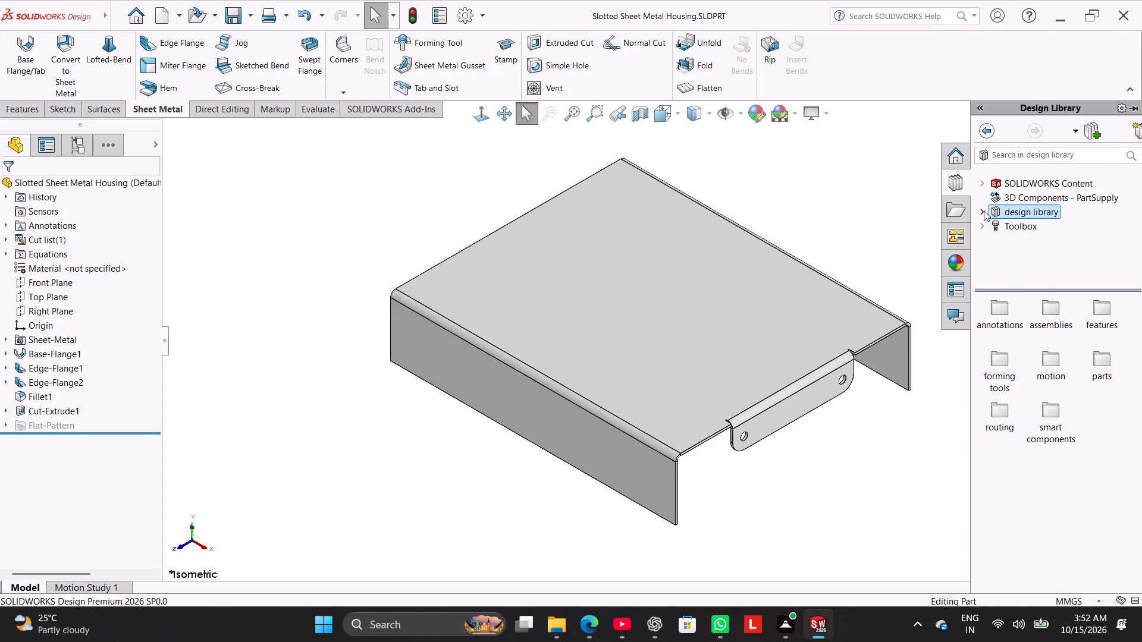
left_click(999, 224)
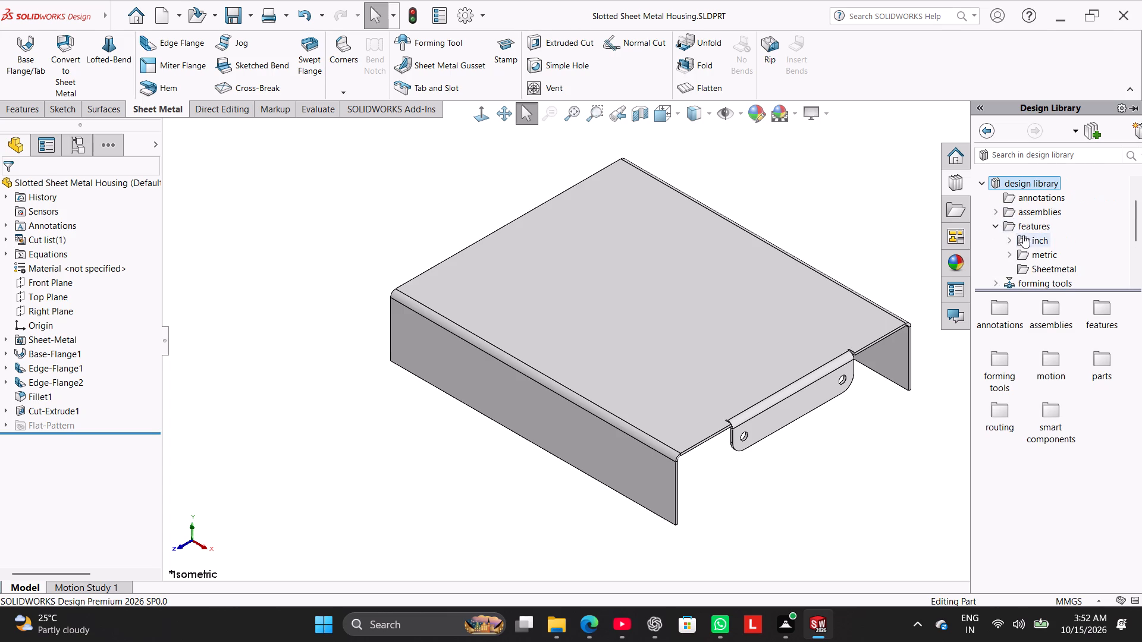
scroll(1037, 238, "down", 1)
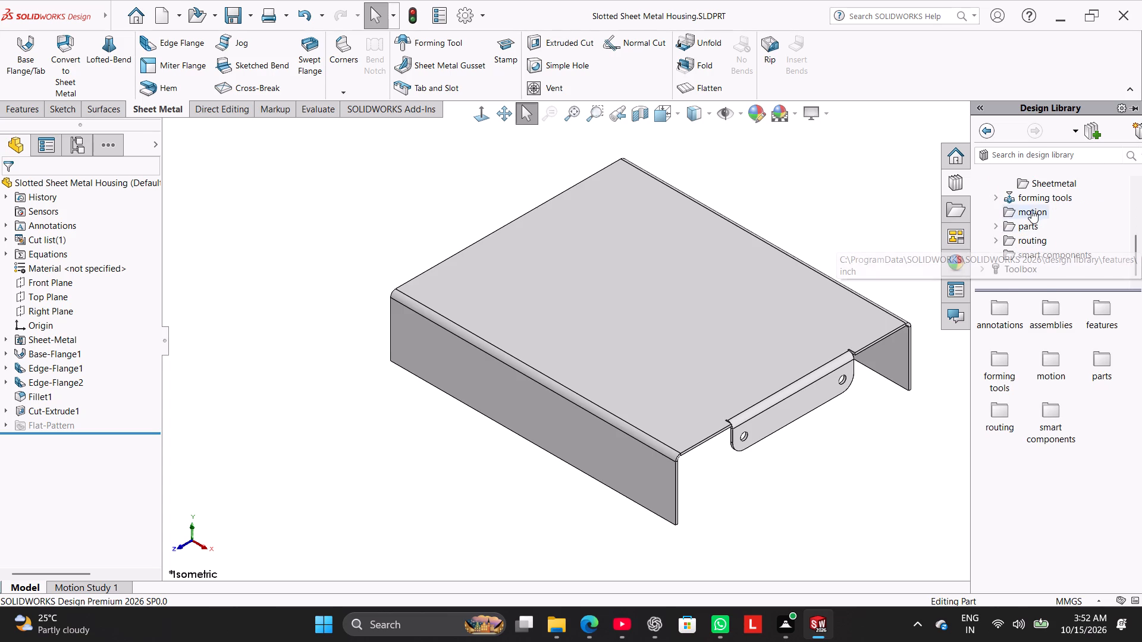
scroll(1031, 209, "up", 1)
left_click(993, 224)
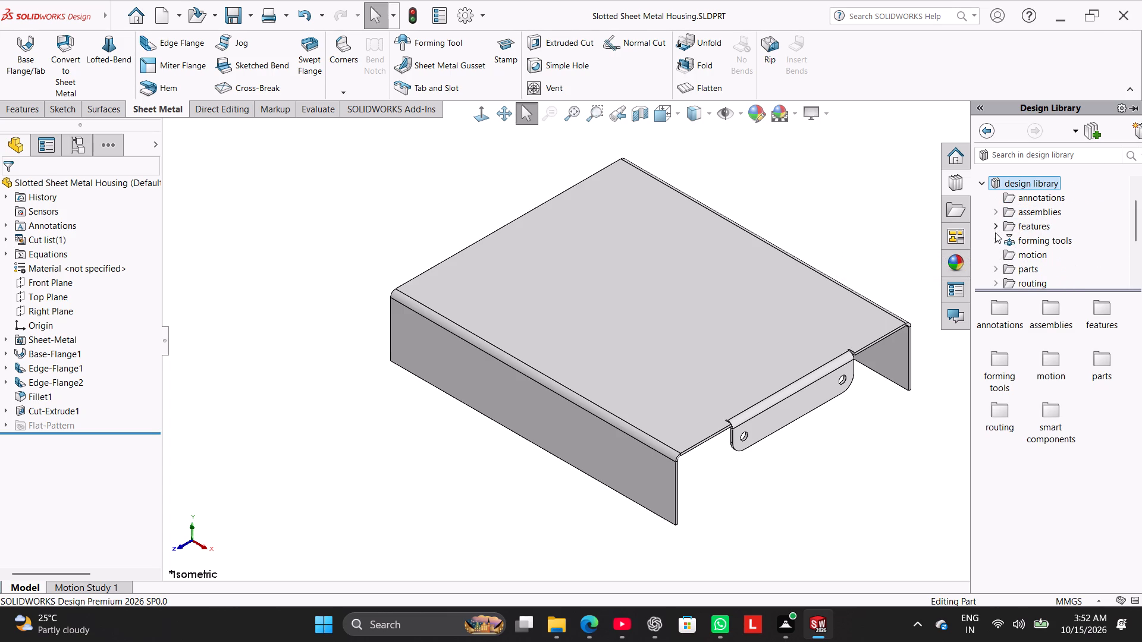
left_click(998, 240)
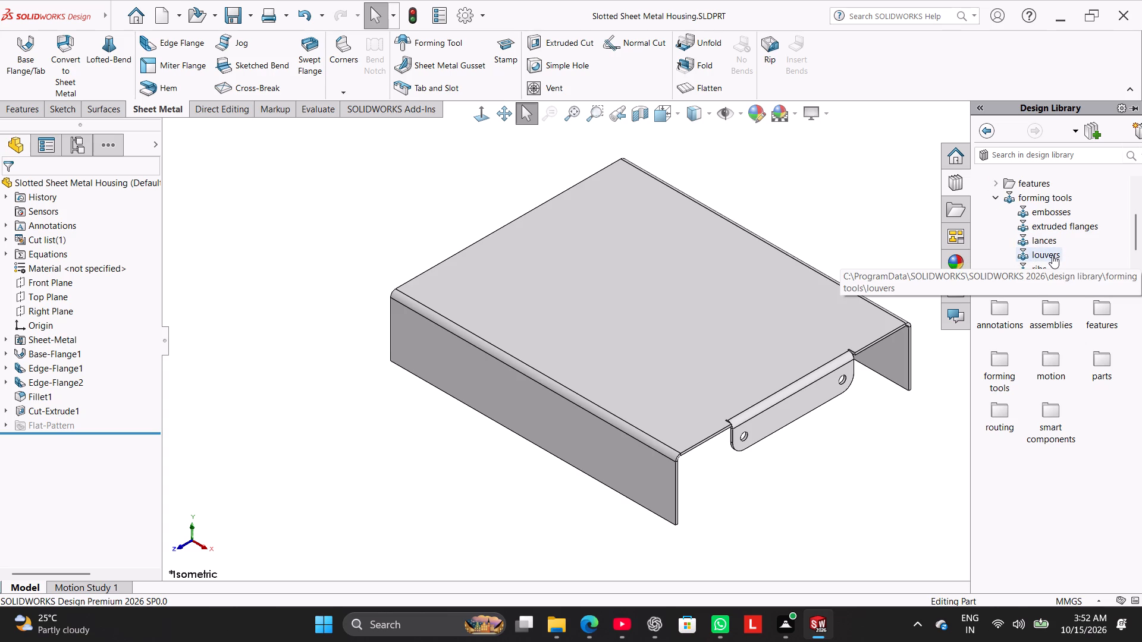
left_click(1052, 255)
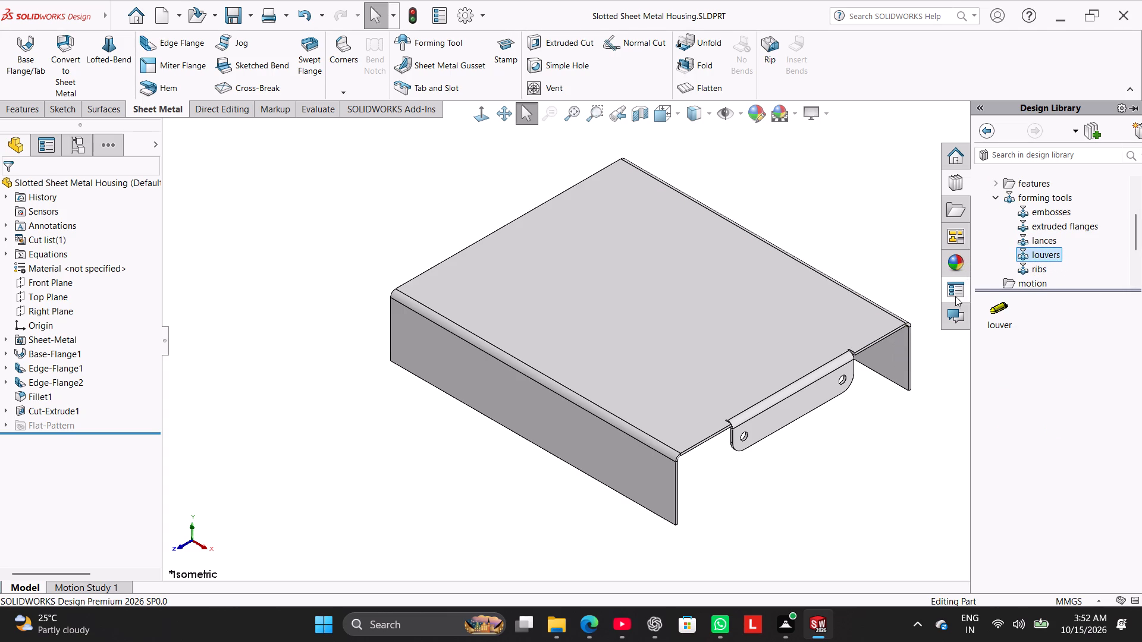
left_click_drag(1000, 307, 748, 382)
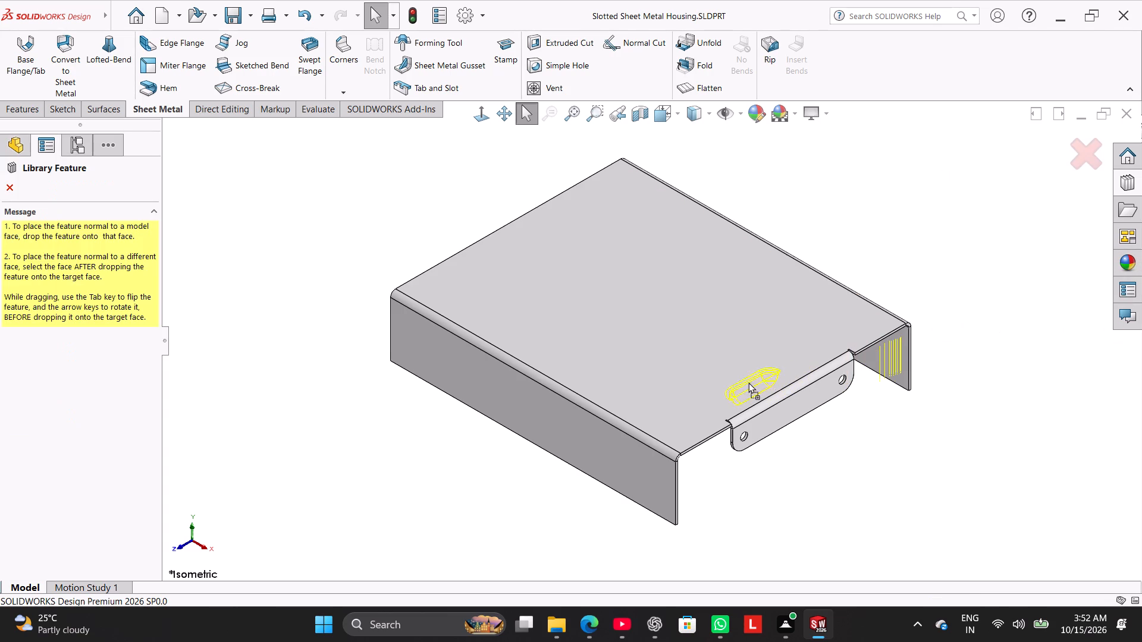
left_click_drag(748, 382, 674, 389)
Flip the louver tool to the opposite side of the plate and set its rotation angle to 90 degrees.
middle_click_drag(587, 512, 578, 309)
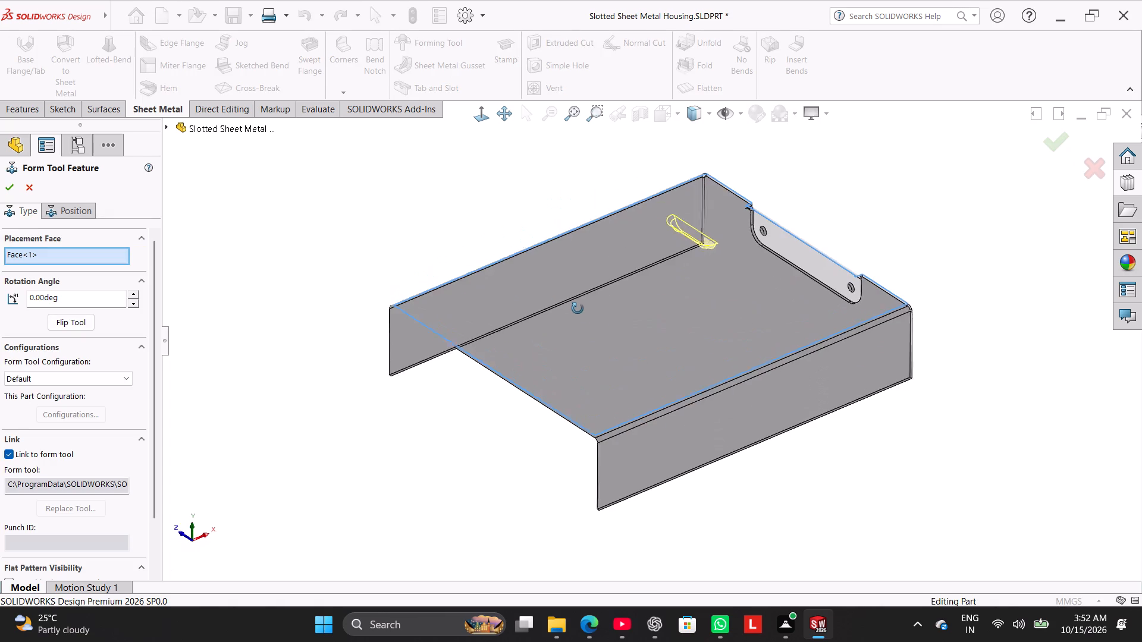
middle_click_drag(578, 309, 565, 425)
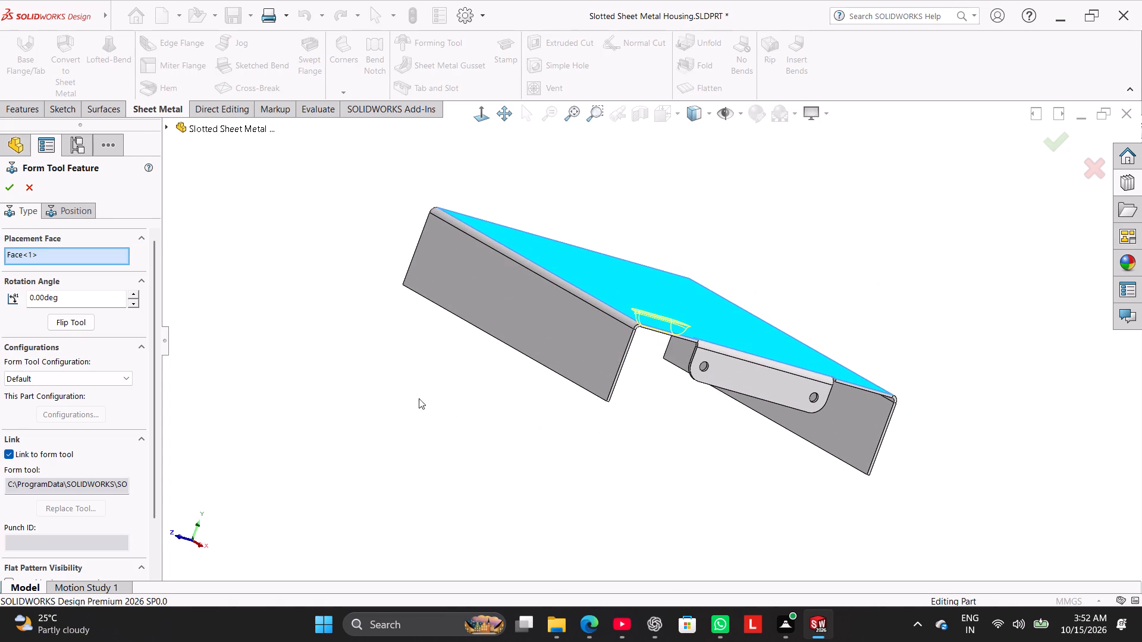
left_click(73, 327)
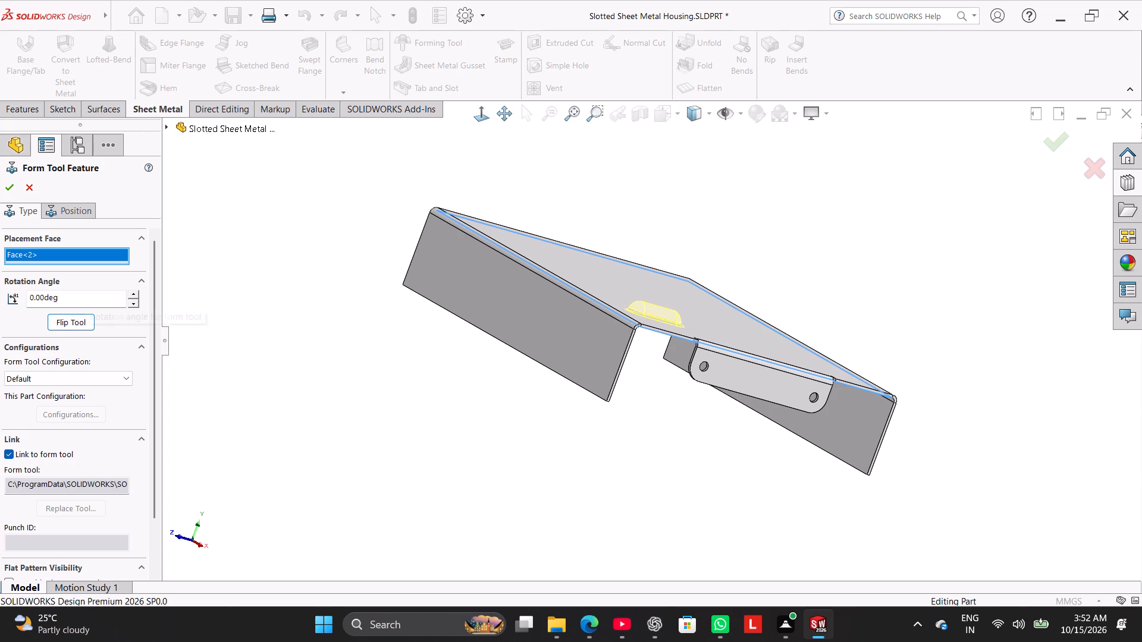
double_click(86, 304)
key("9")
key("0")
key("Return")
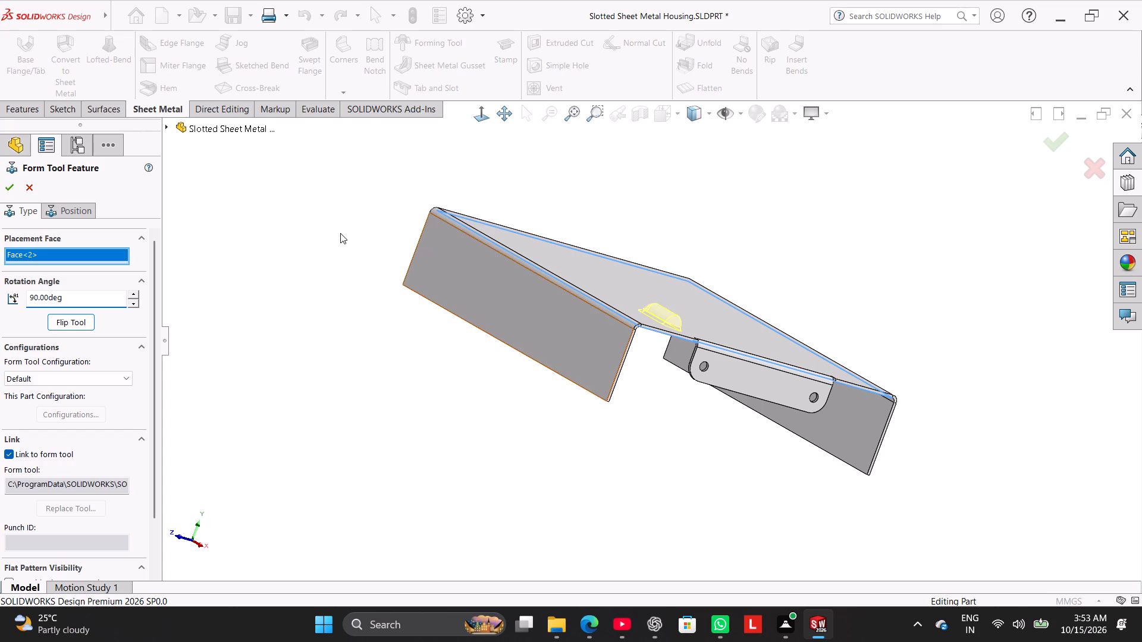
In the louver's position sketch, dimension its center point 50 mm from the plate's end edge beside the two-hole flange.
left_click(71, 206)
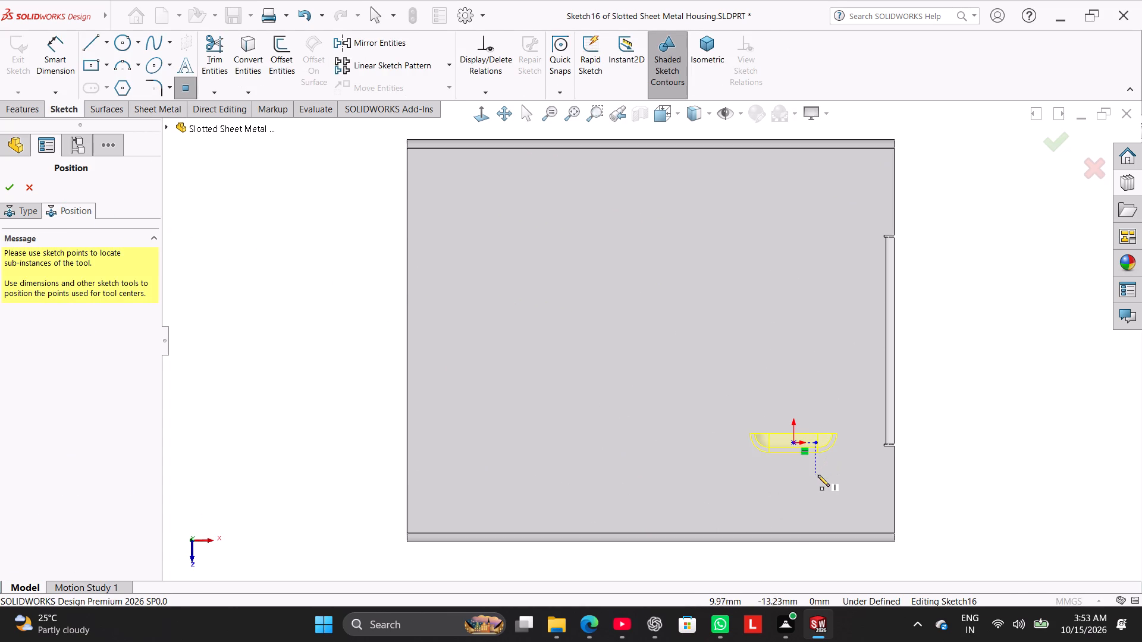
left_click(793, 442)
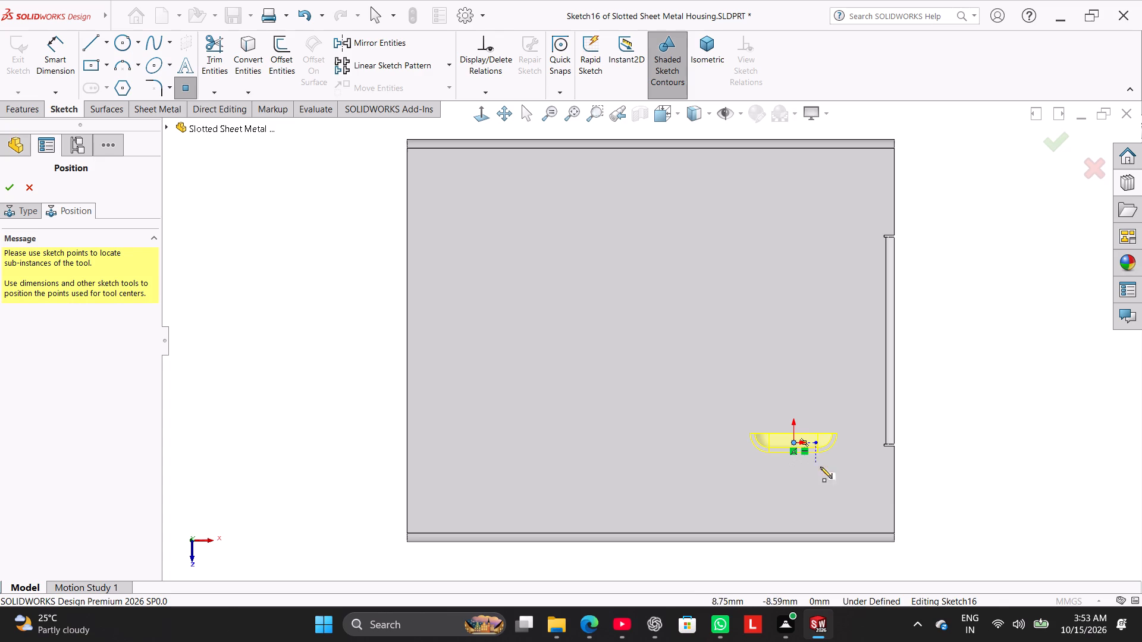
left_click(893, 496)
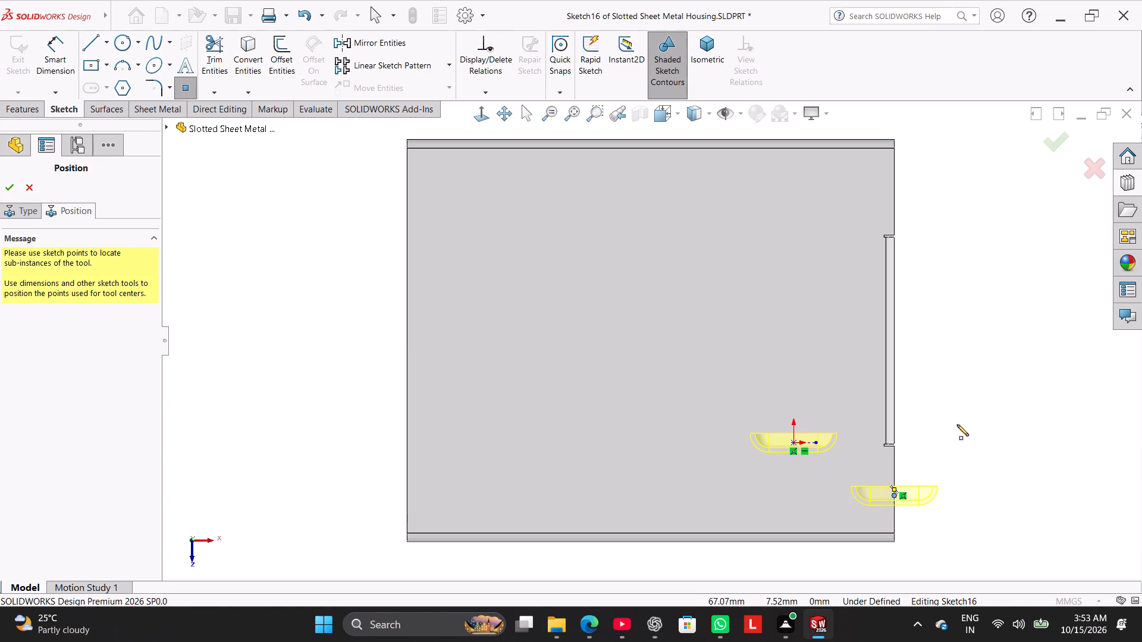
key("ctrl+z")
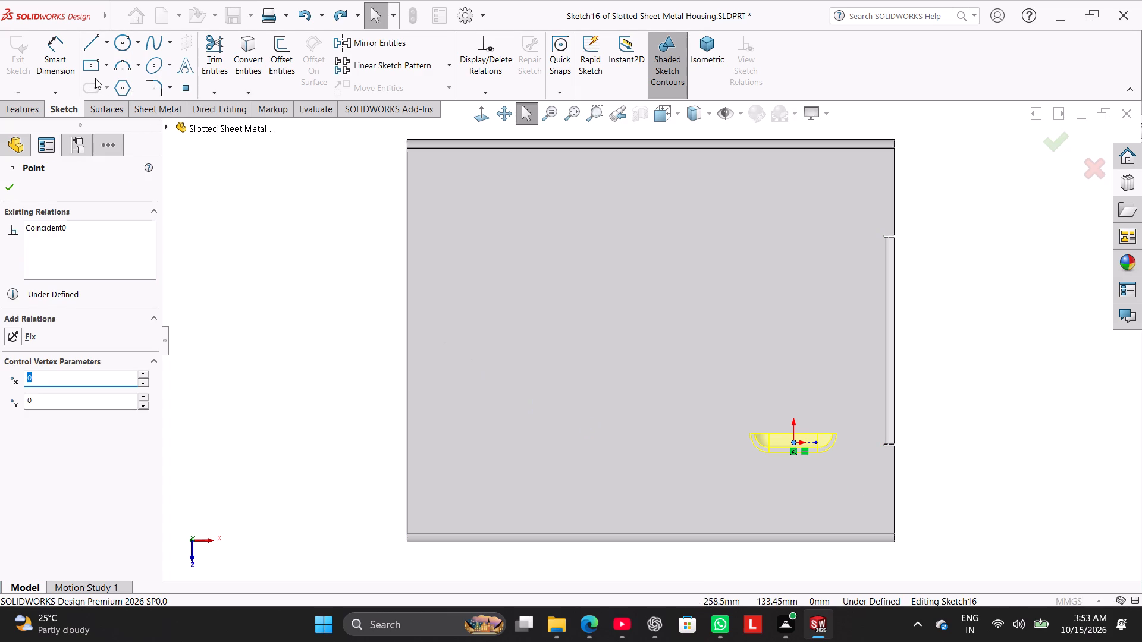
left_click(49, 50)
left_click(792, 442)
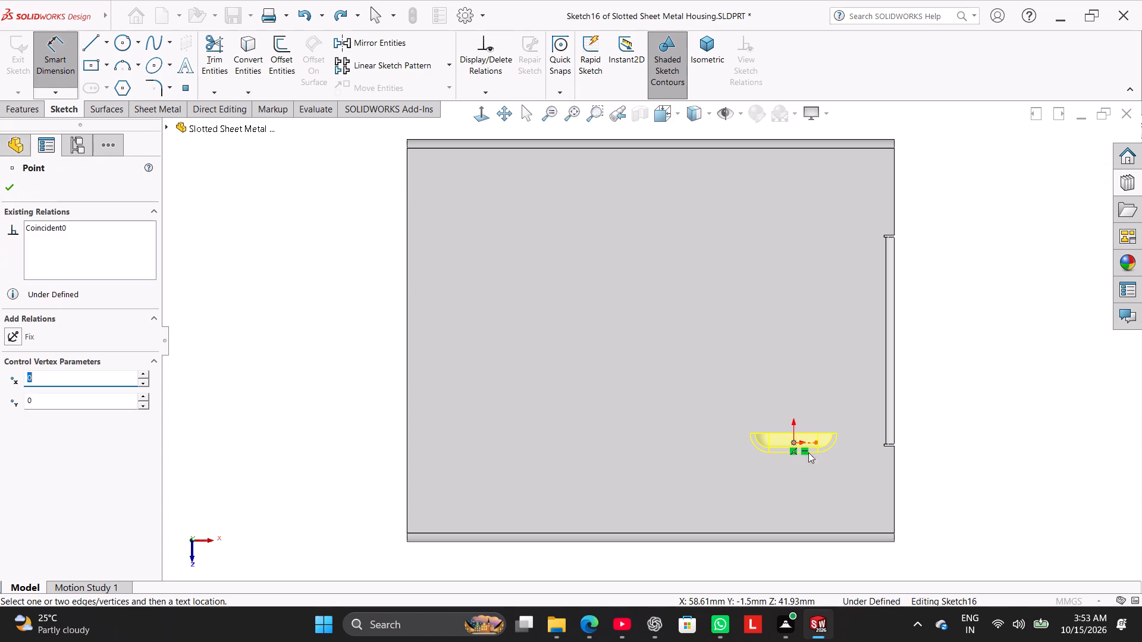
left_click_drag(895, 506, 891, 512)
left_click(846, 577)
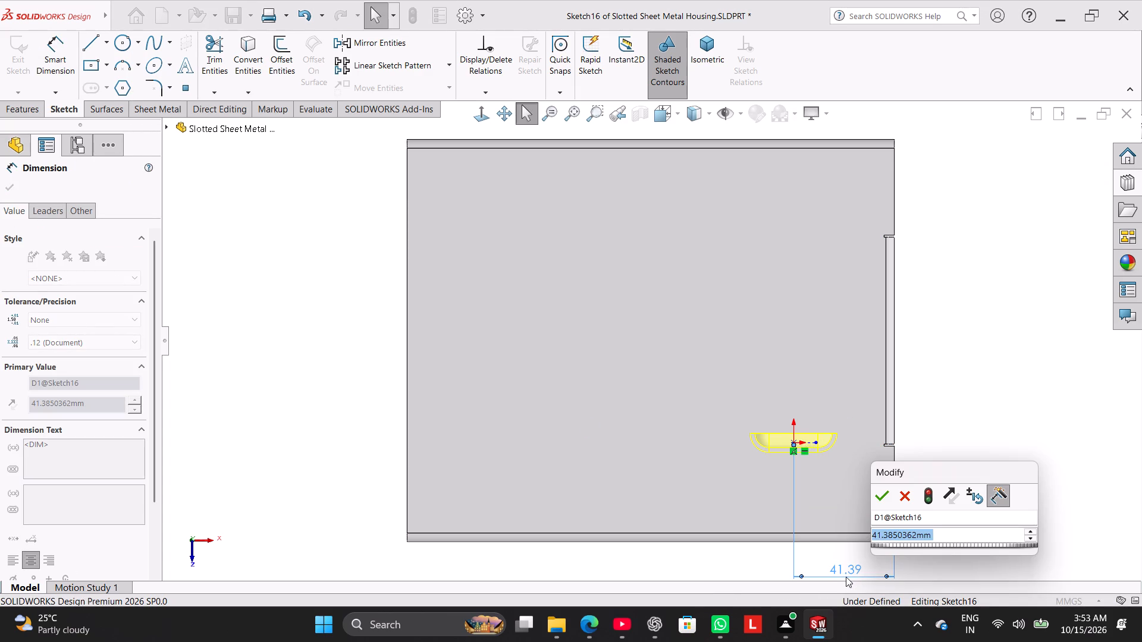
left_click(848, 568)
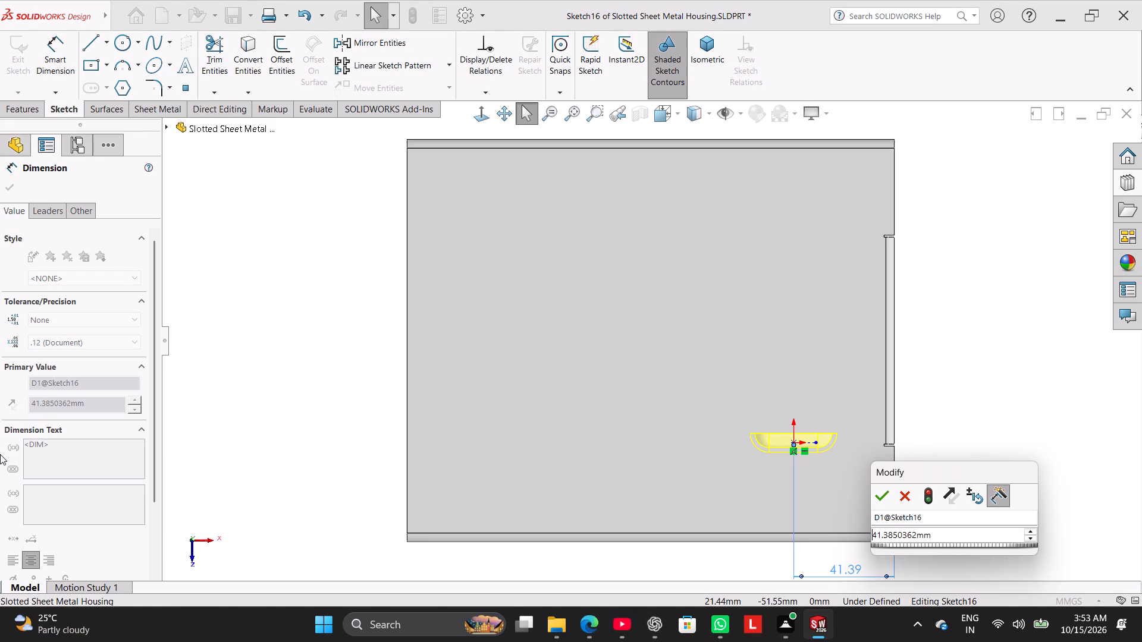
key("ctrl+a")
type("50")
key("Return")
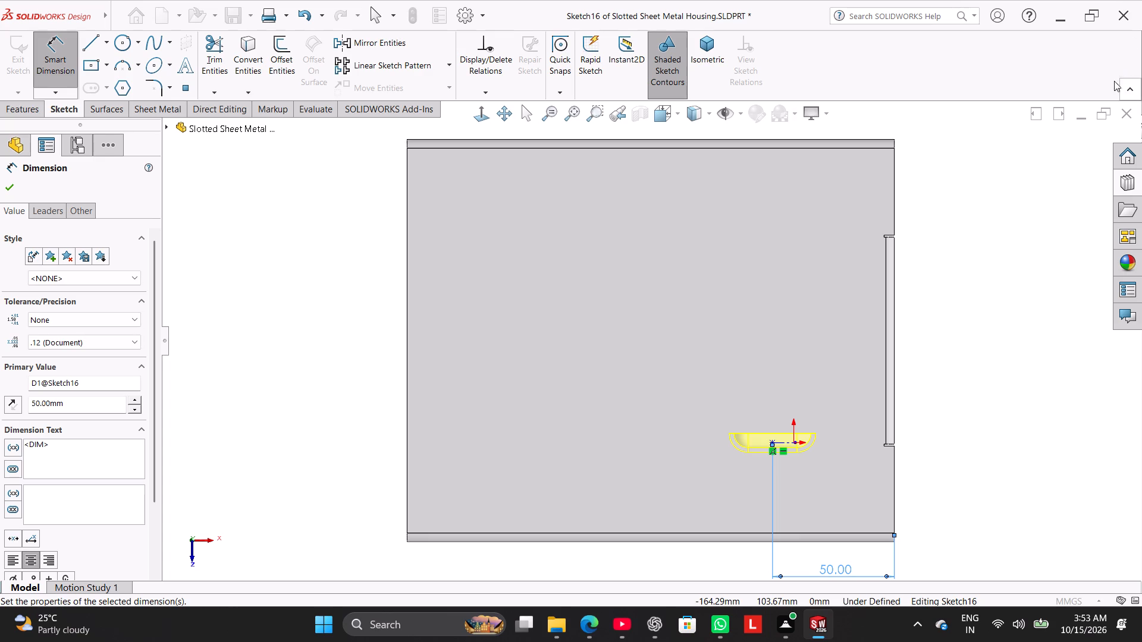
Dimension the louver's center point 20 mm from the plate's nearest long side edge.
left_click(879, 542)
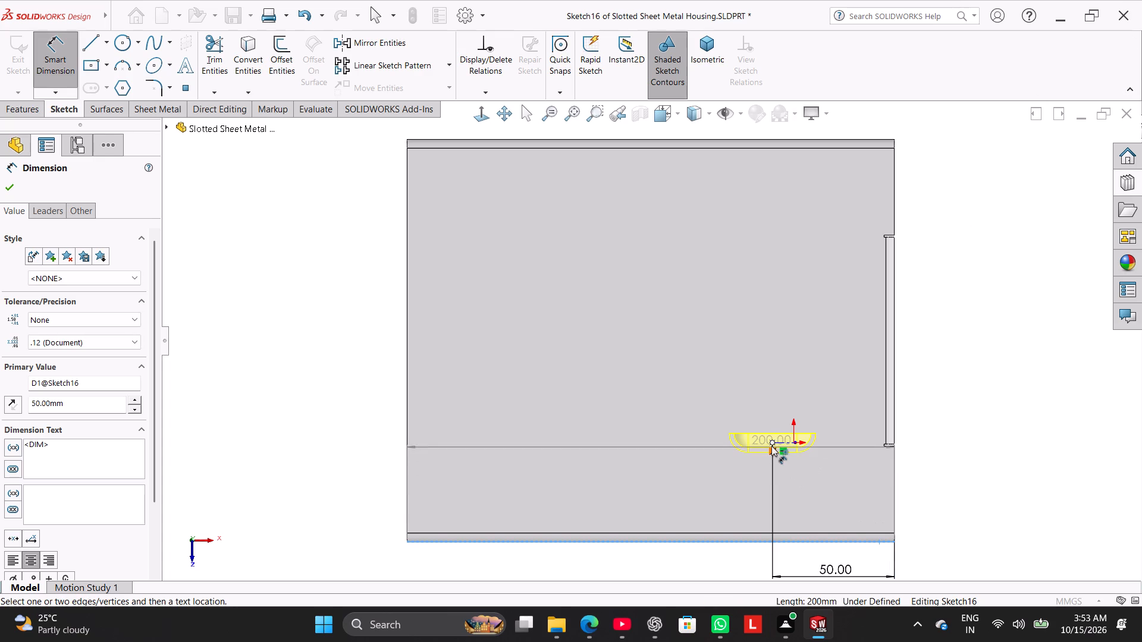
left_click(772, 445)
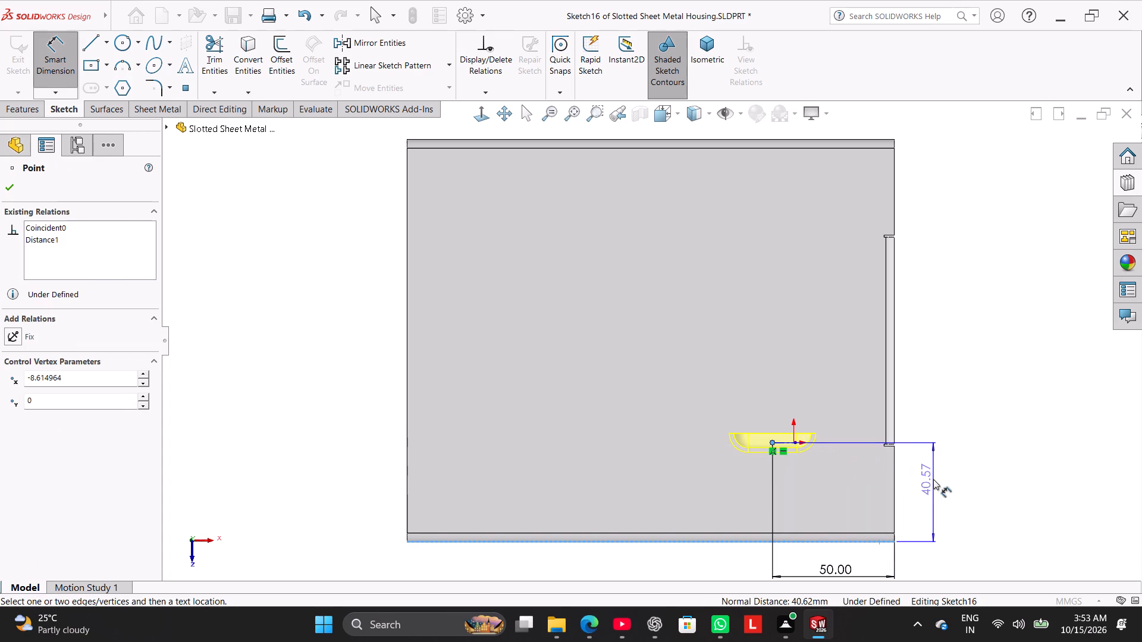
left_click(933, 479)
type("20")
key("Return")
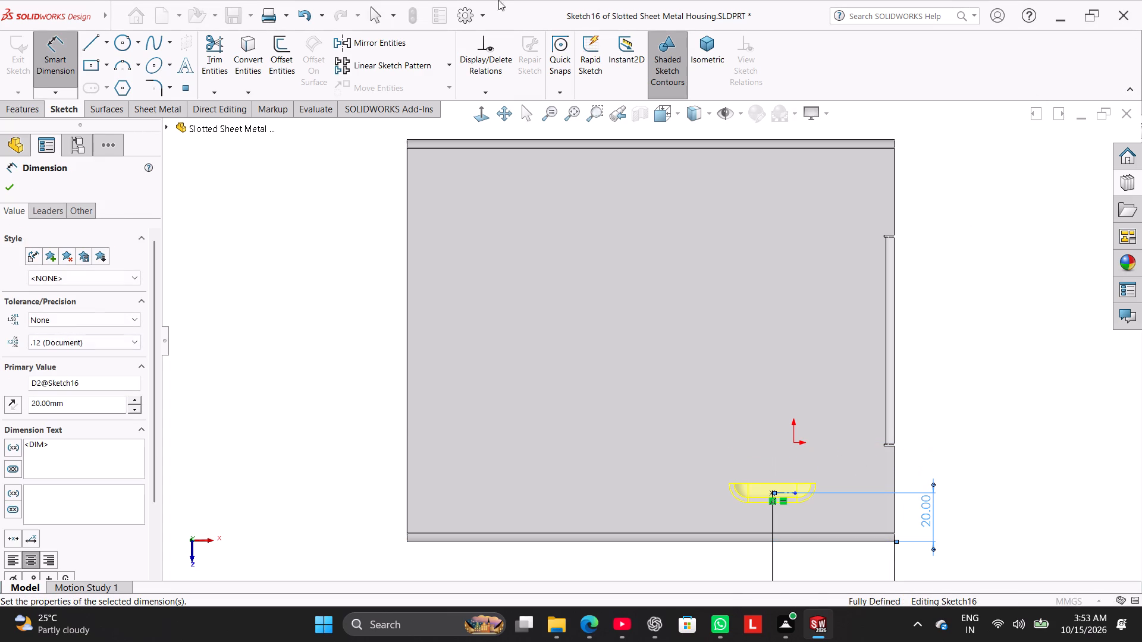
left_click(7, 193)
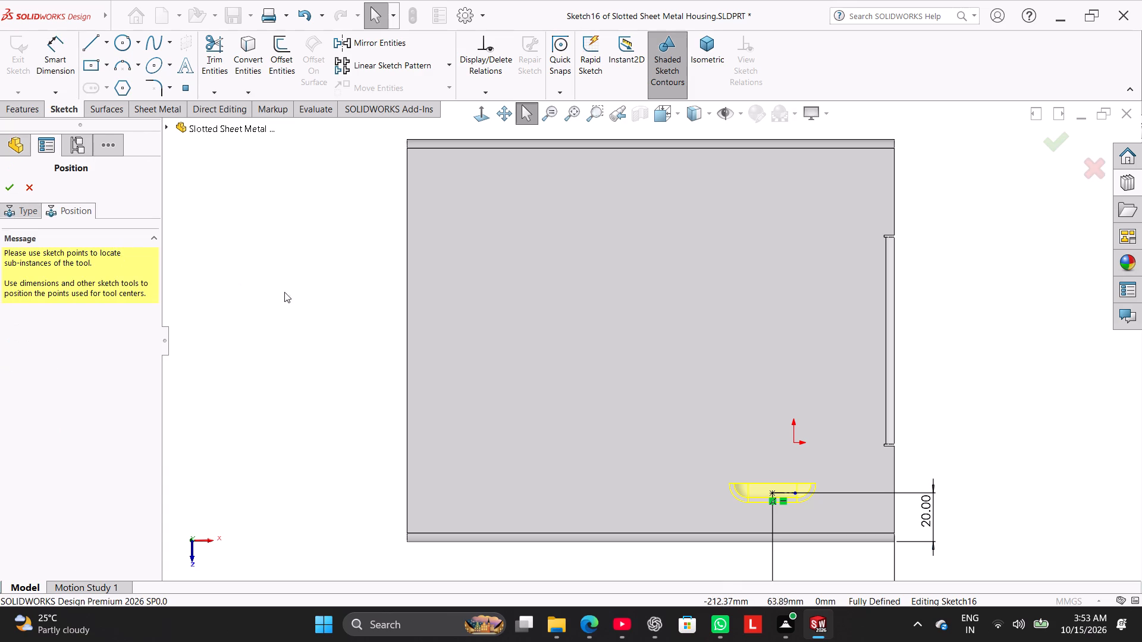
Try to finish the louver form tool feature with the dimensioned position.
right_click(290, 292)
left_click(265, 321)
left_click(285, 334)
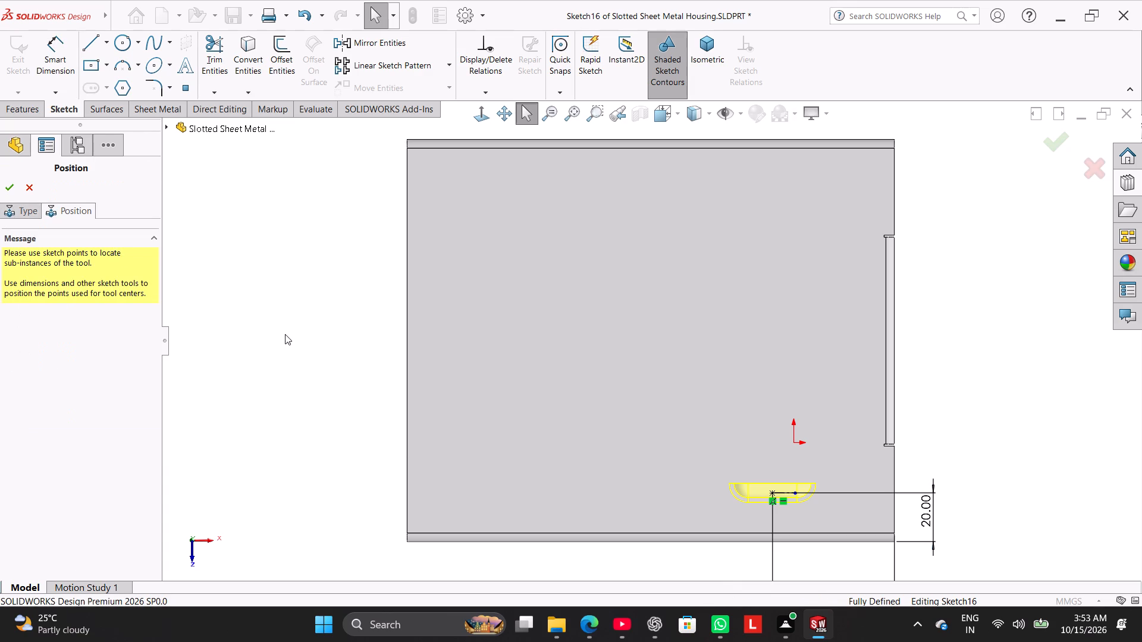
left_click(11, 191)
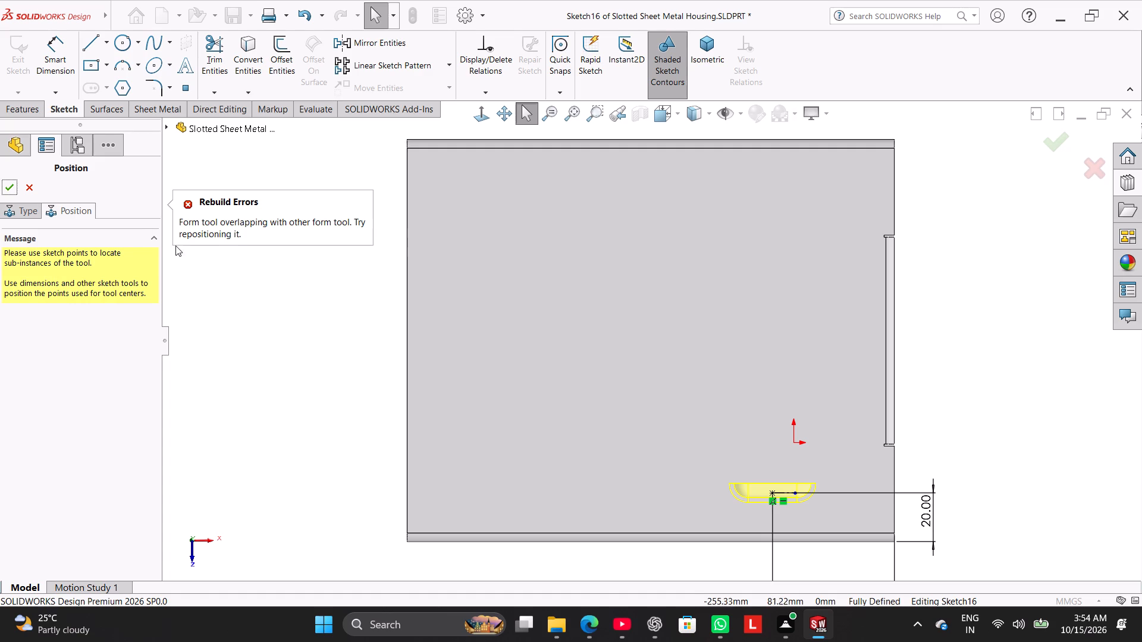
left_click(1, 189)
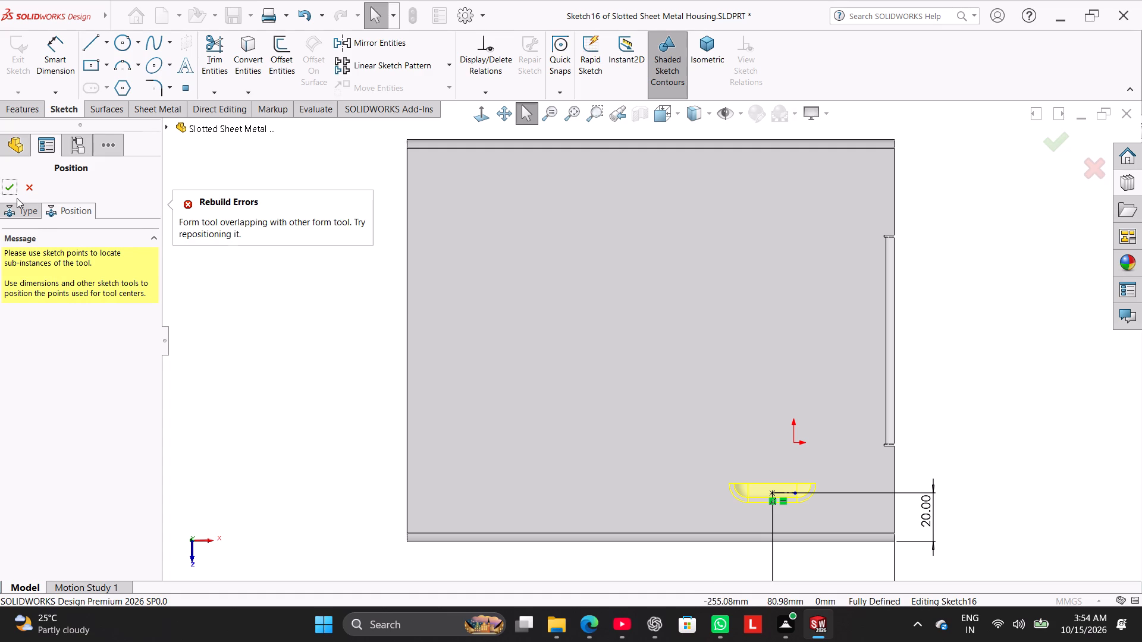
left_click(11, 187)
Return to the louver's type settings and adjust the free endpoint of the short horizontal line at its center.
left_click(23, 212)
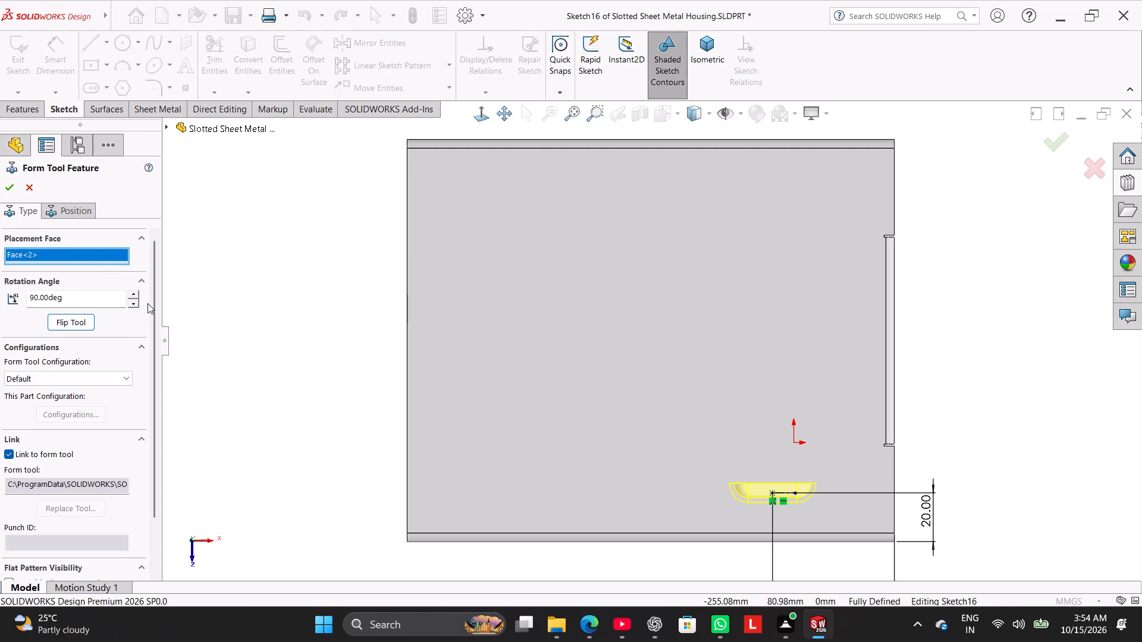
left_click_drag(153, 311, 158, 343)
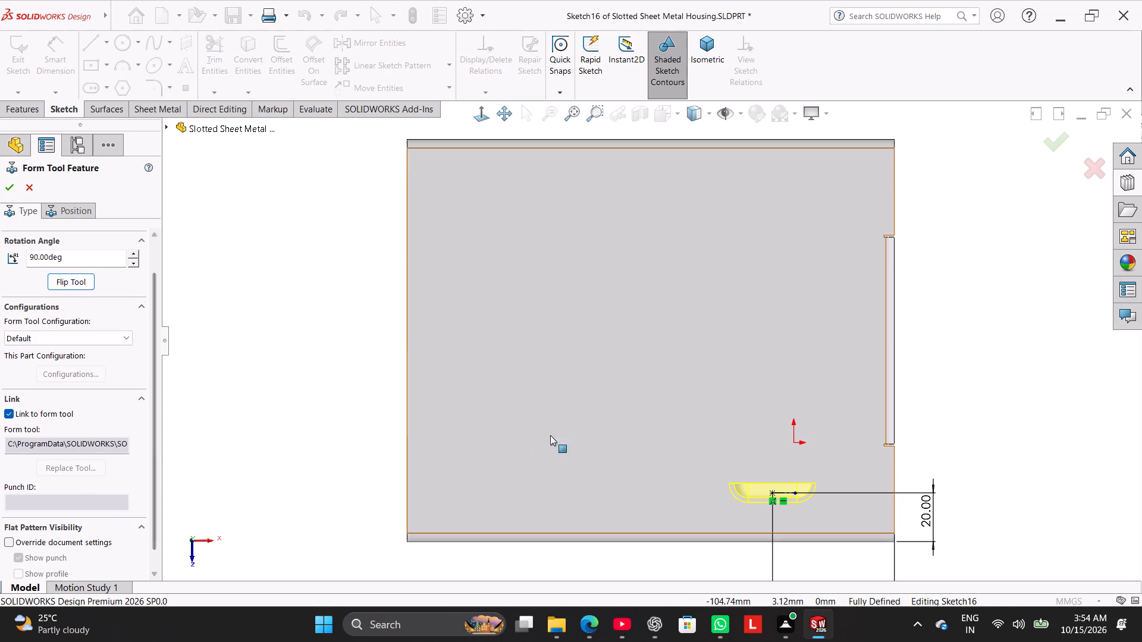
scroll(572, 435, "up", 2)
scroll(700, 460, "down", 2)
scroll(748, 449, "down", 2)
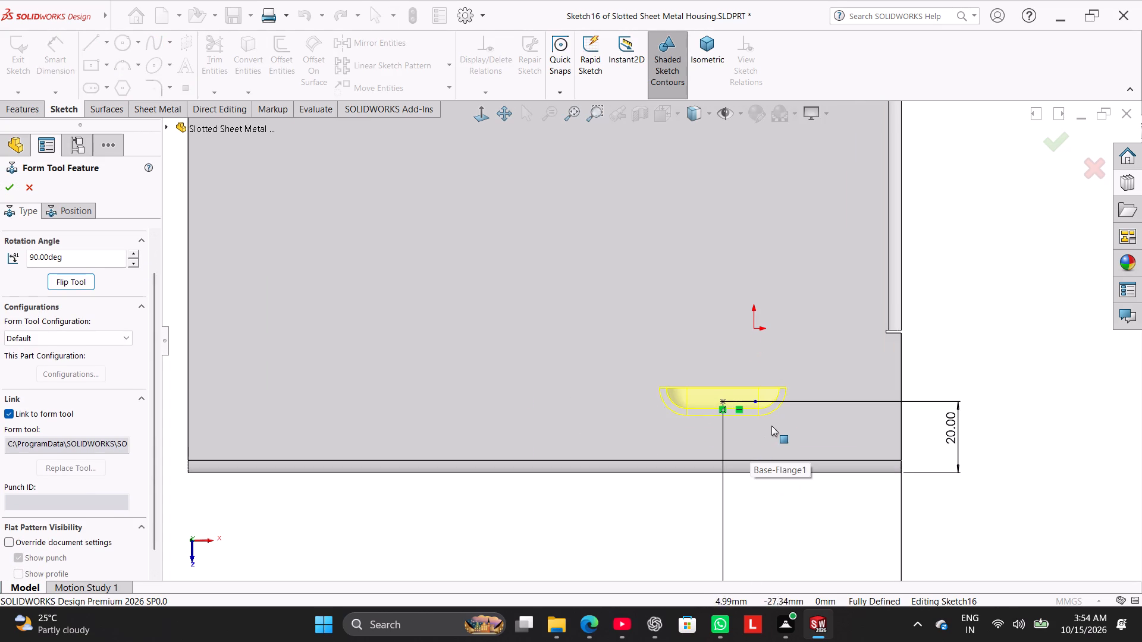
left_click_drag(755, 401, 836, 400)
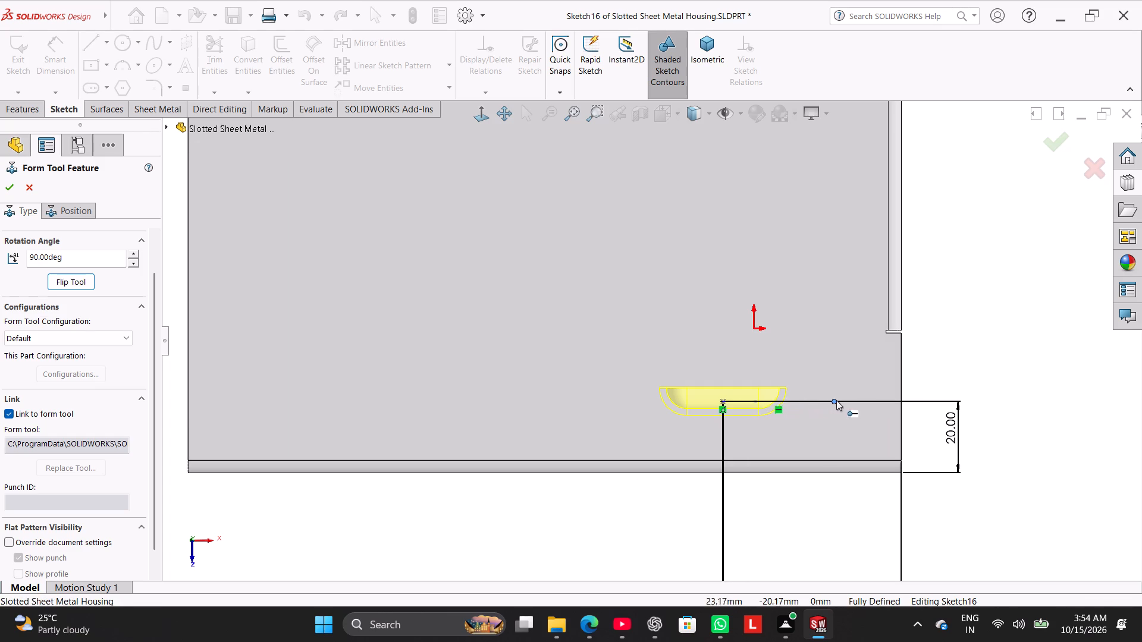
left_click_drag(836, 400, 765, 406)
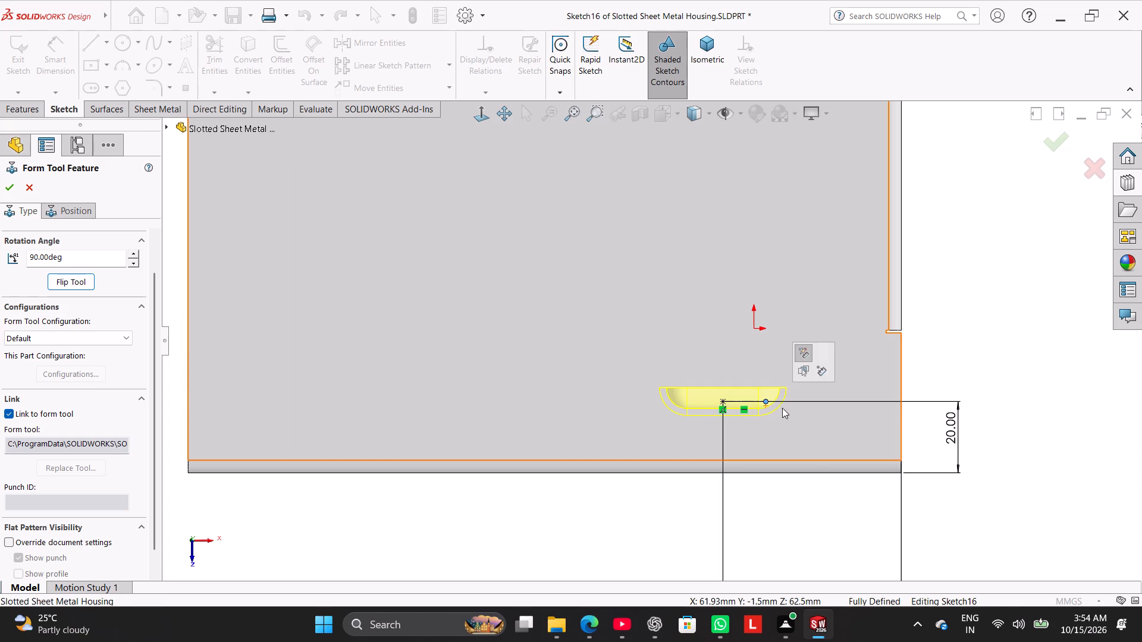
left_click(978, 320)
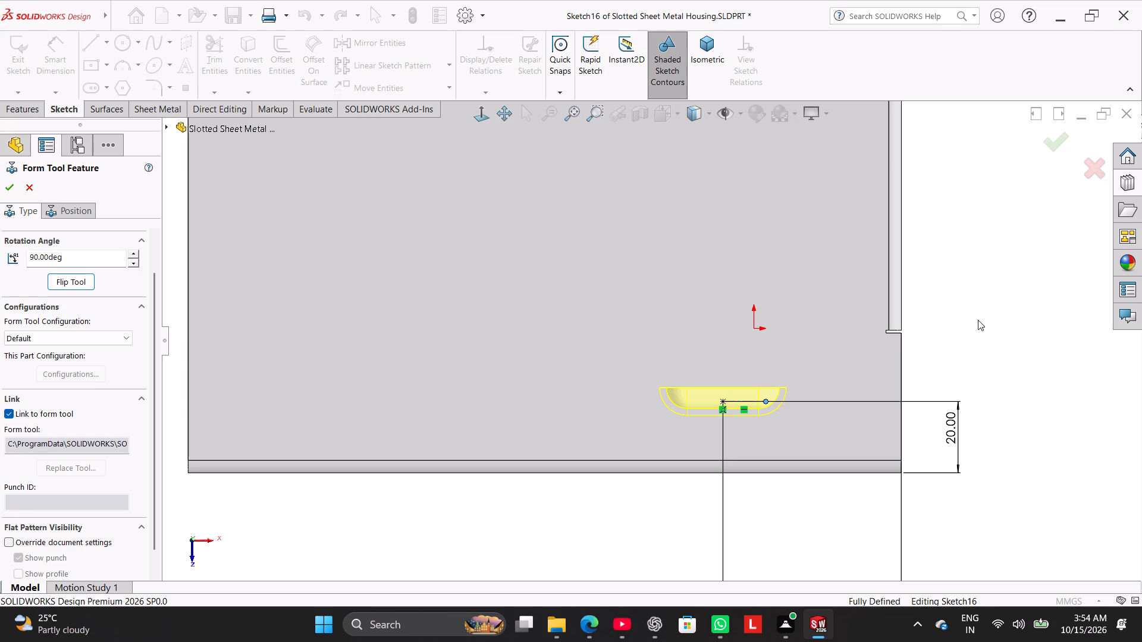
scroll(628, 536, "up", 2)
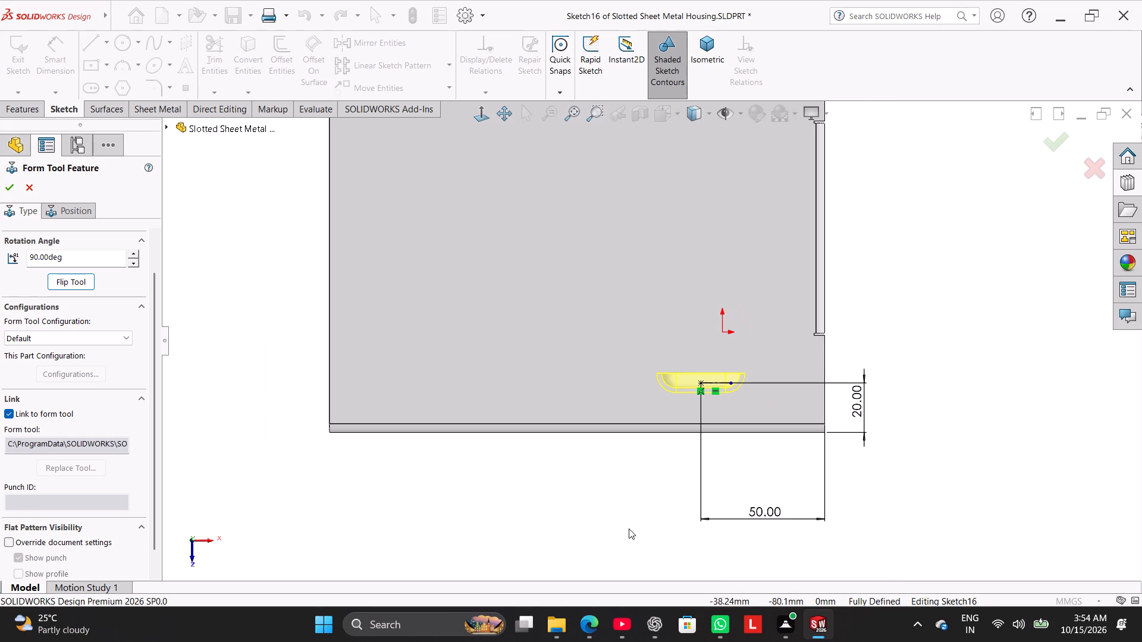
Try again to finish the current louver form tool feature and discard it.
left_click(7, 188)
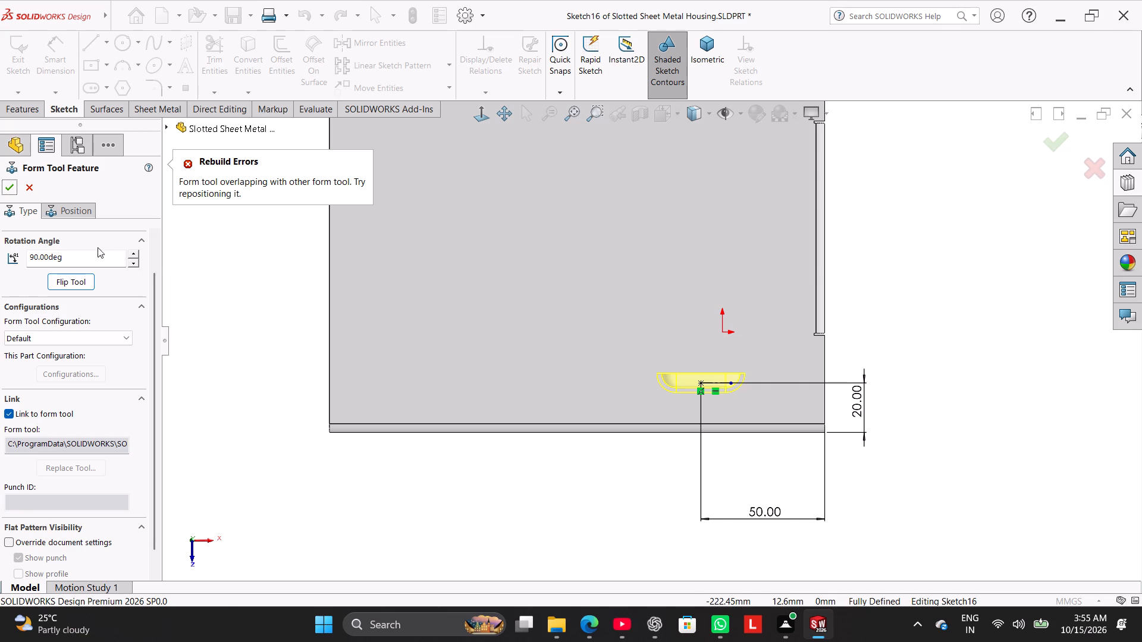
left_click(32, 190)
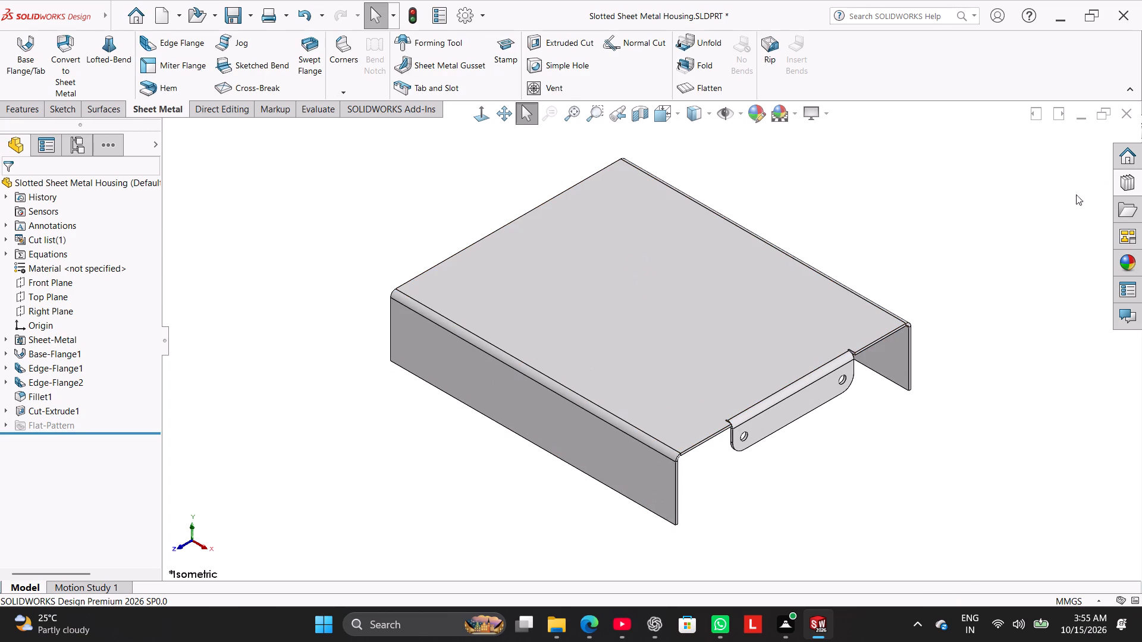
Place the library louver forming tool on the plate's outer face near the two-hole flange, rotated 90 degrees and flipped.
left_click(1124, 180)
left_click(1039, 253)
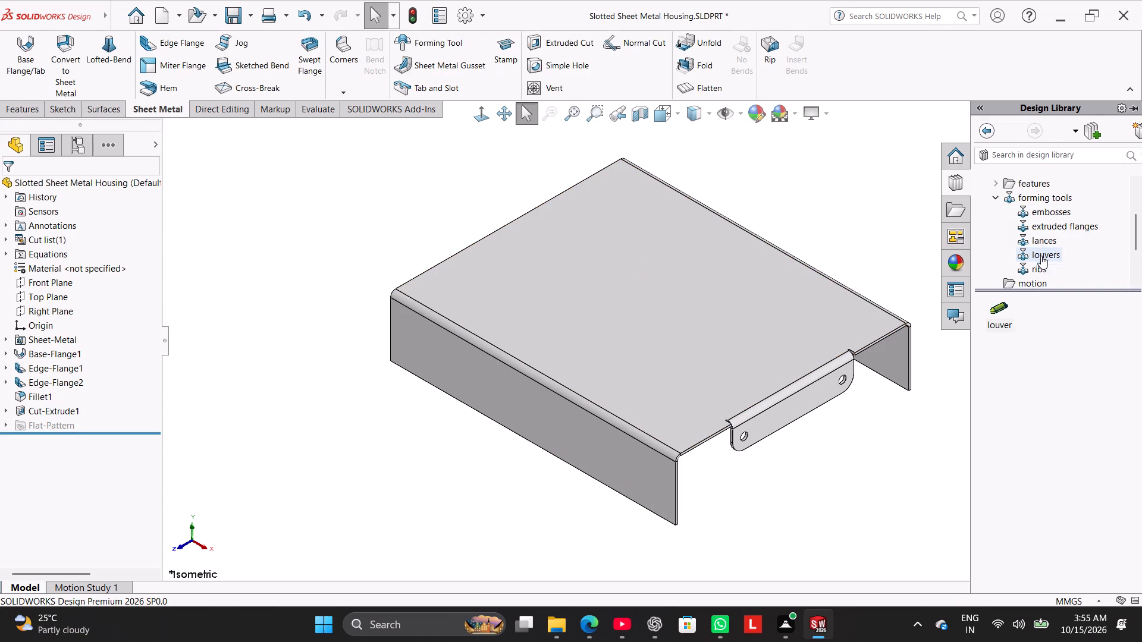
left_click_drag(1002, 317, 714, 378)
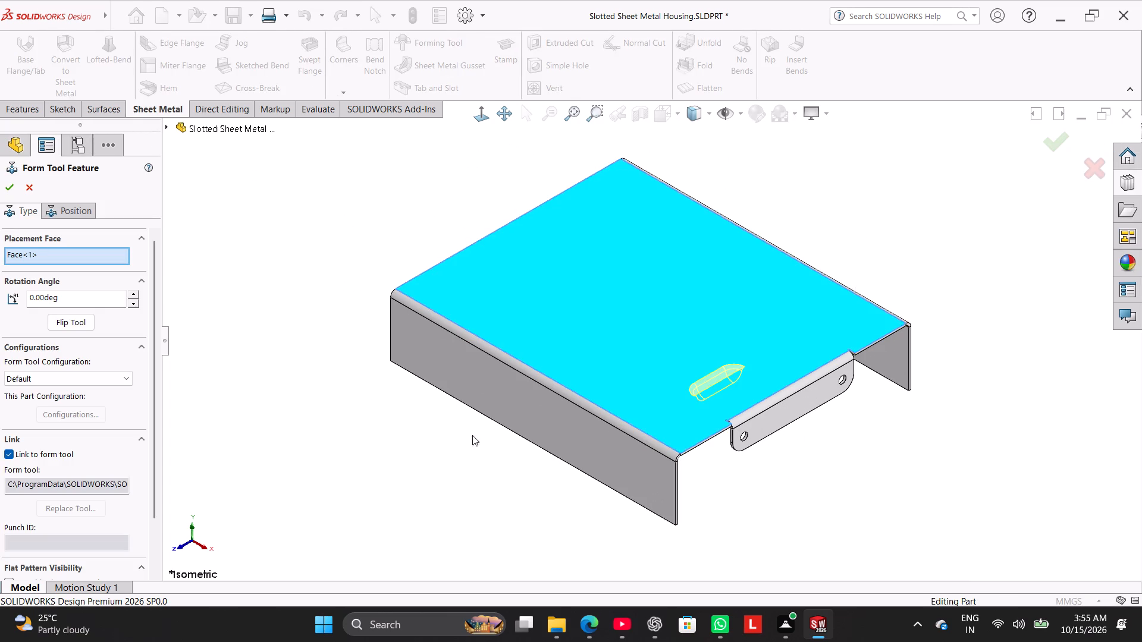
middle_click_drag(407, 399, 444, 266)
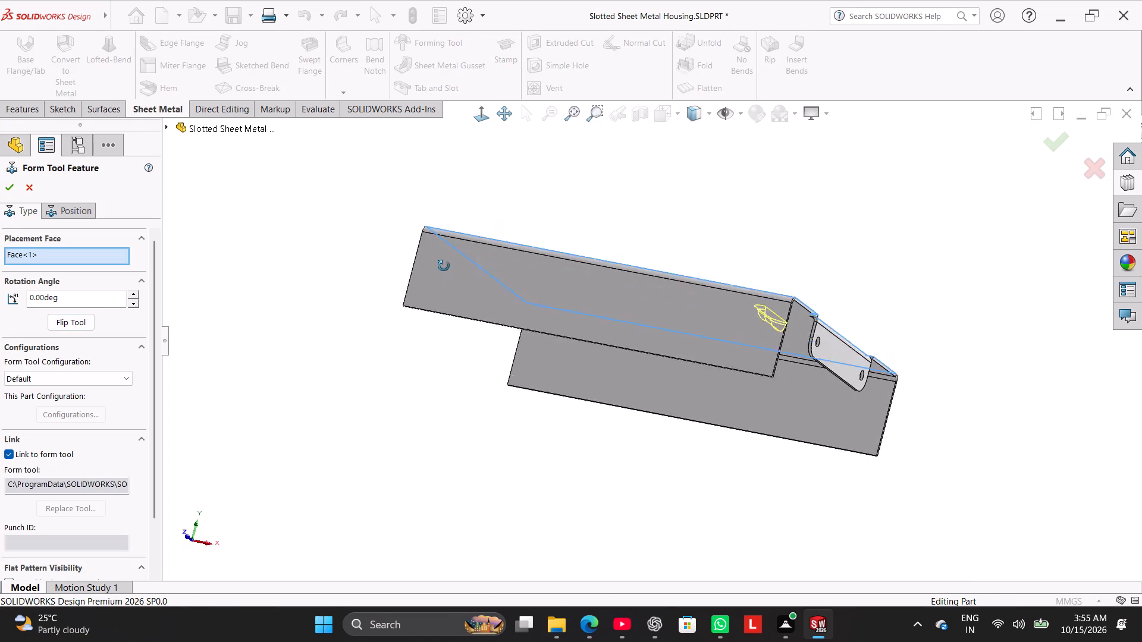
middle_click_drag(444, 266, 388, 295)
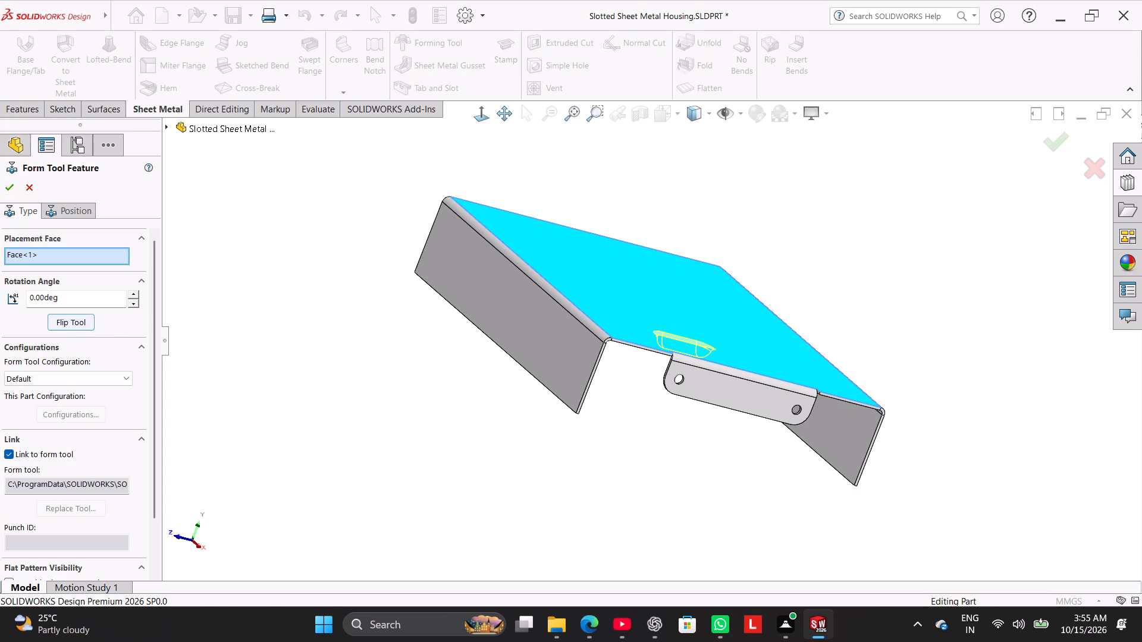
double_click(81, 301)
key("9")
key("0")
key("Return")
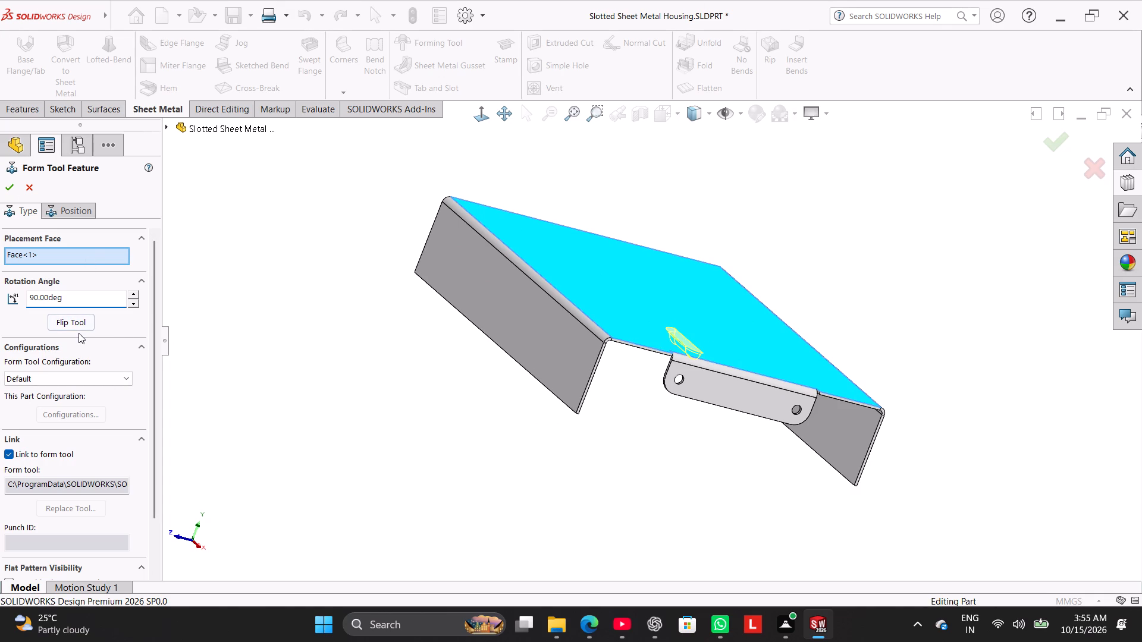
left_click(76, 326)
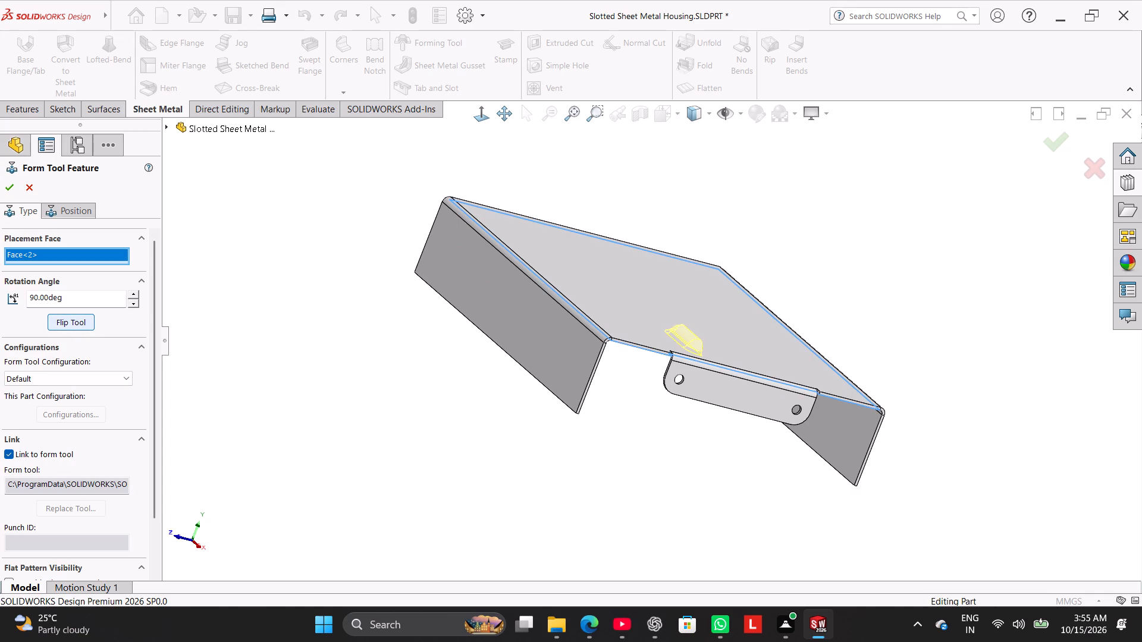
left_click(8, 190)
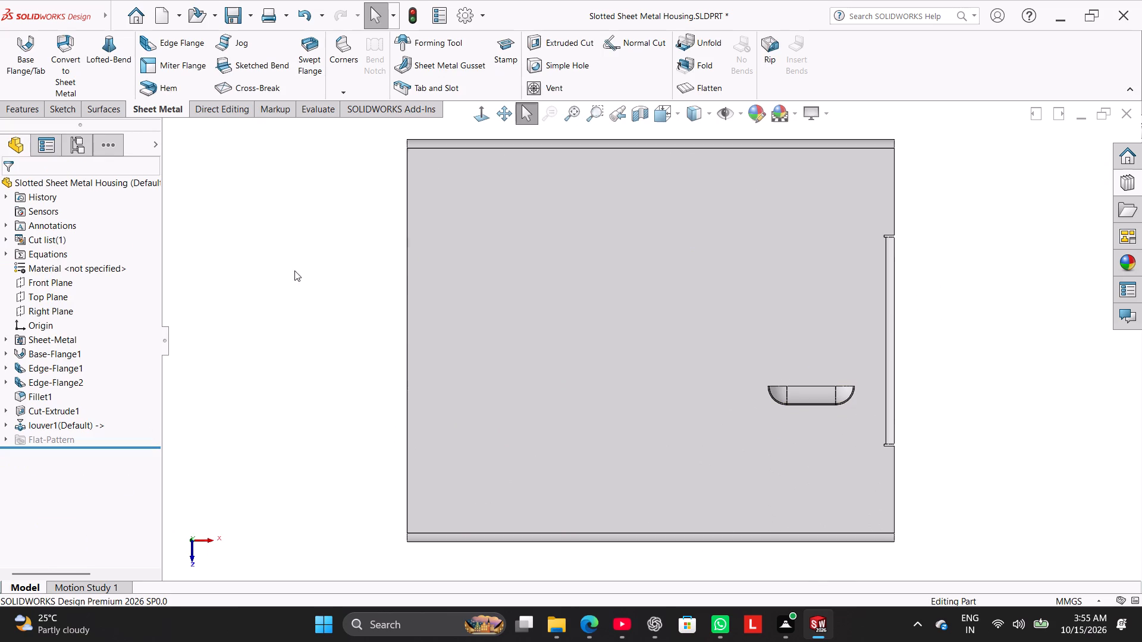
Edit the louver's position sketch and dimension its center point 50 mm from the plate's end edge beside the two-hole flange.
right_click(64, 424)
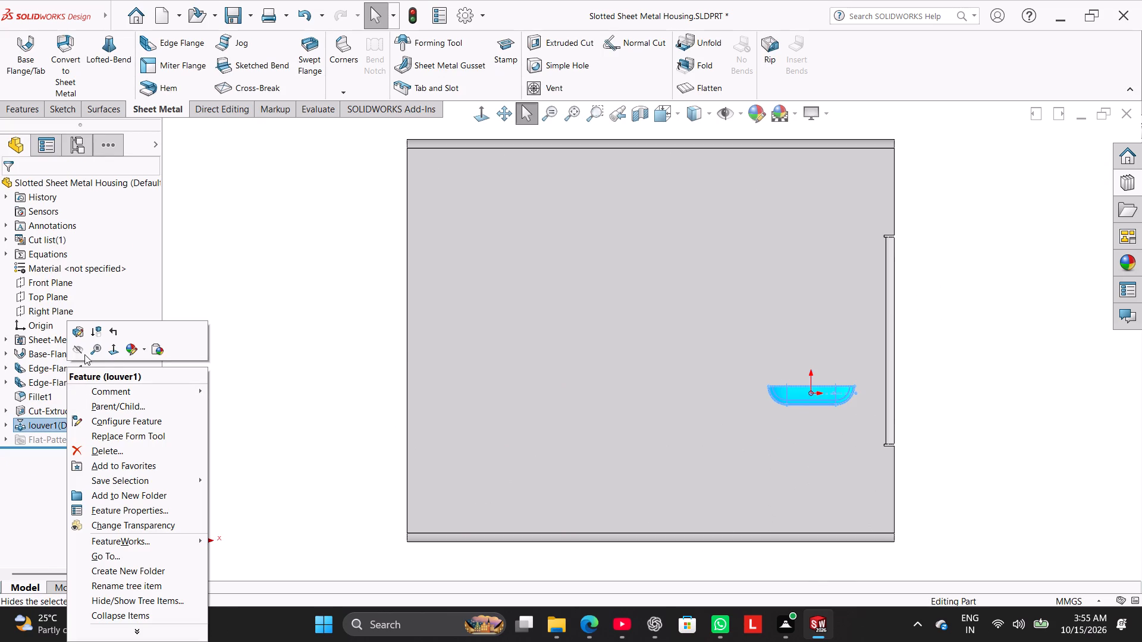
left_click(72, 332)
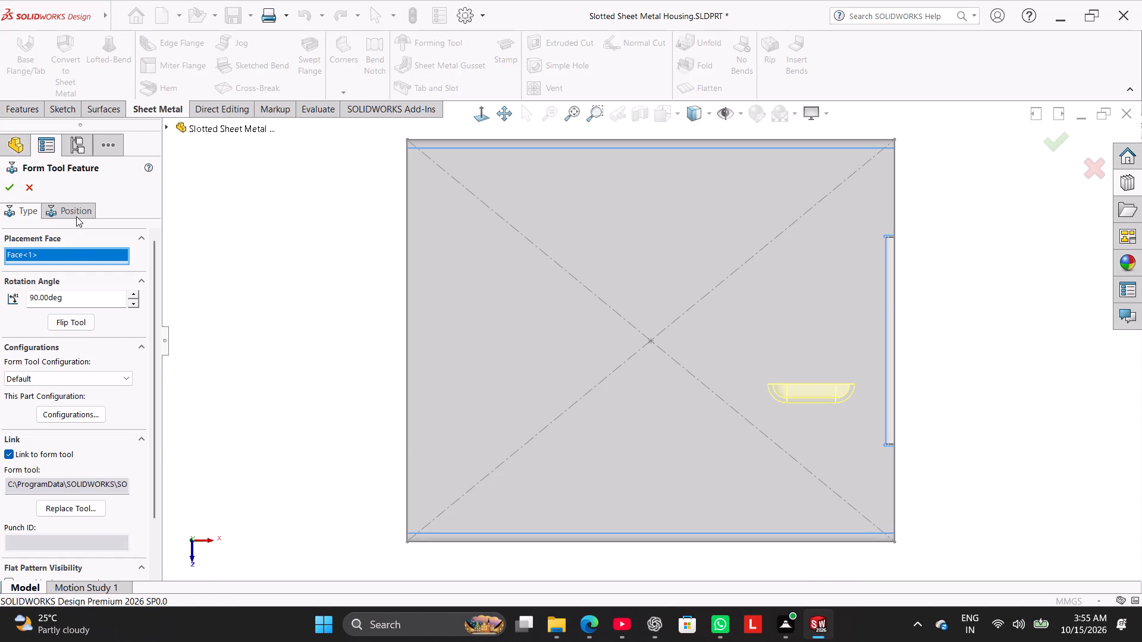
left_click(75, 215)
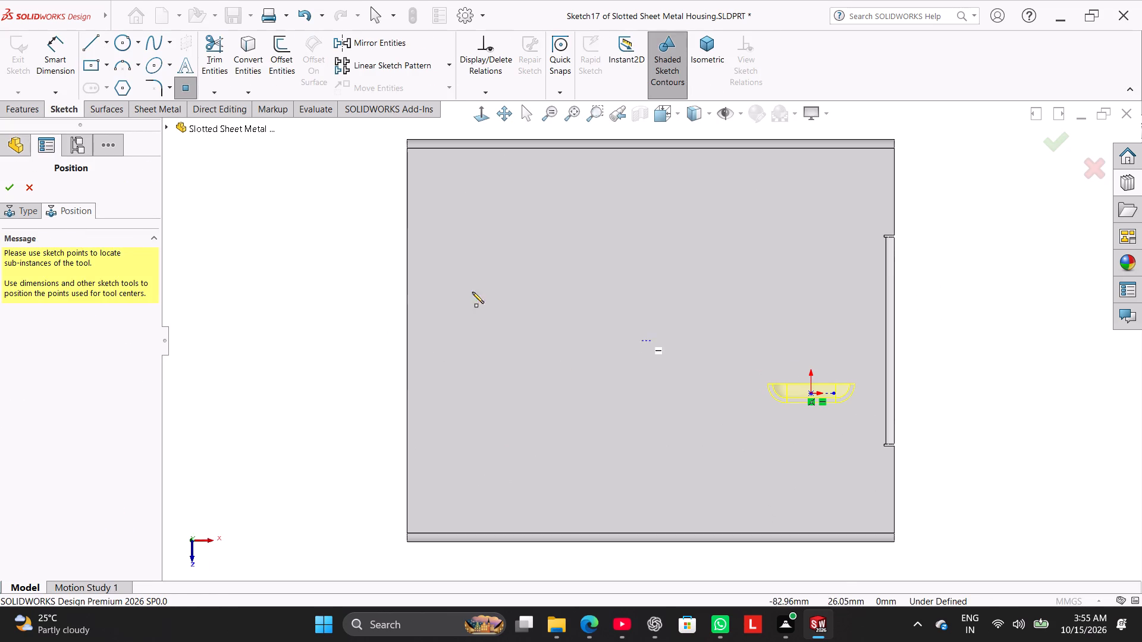
left_click(62, 58)
scroll(783, 499, "down", 3)
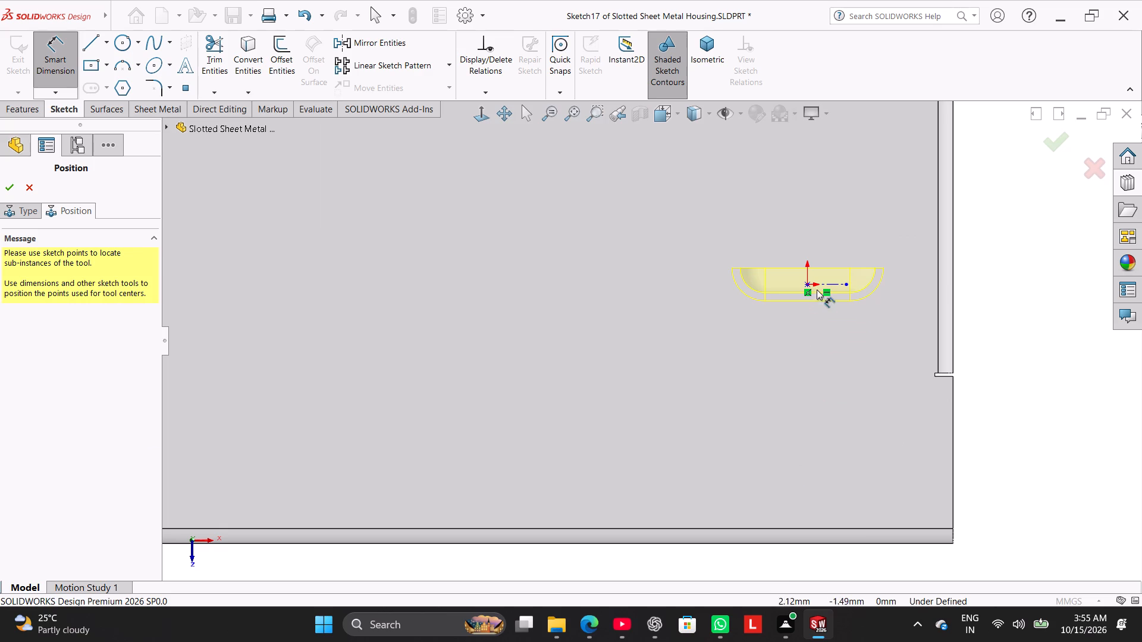
left_click(808, 285)
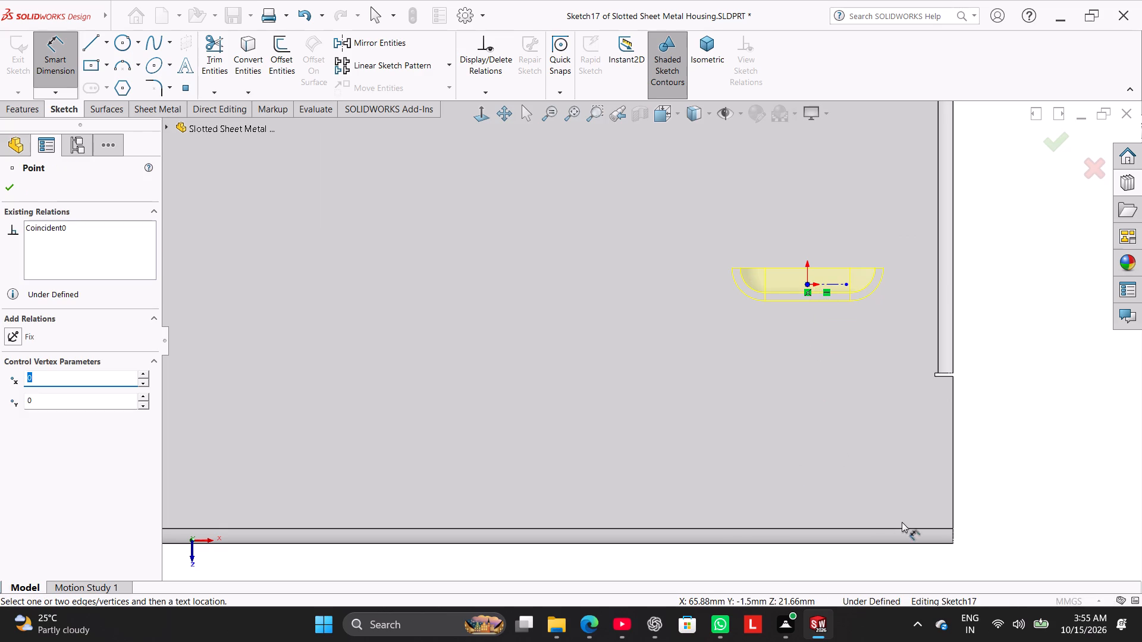
left_click(952, 499)
left_click(898, 569)
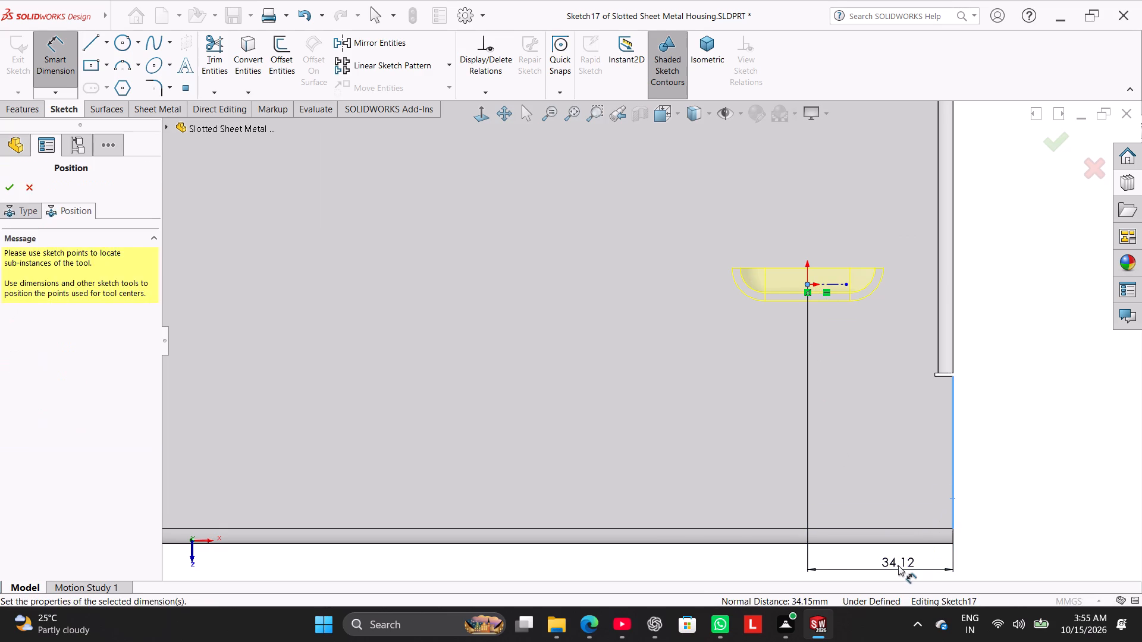
type("50")
key("Return")
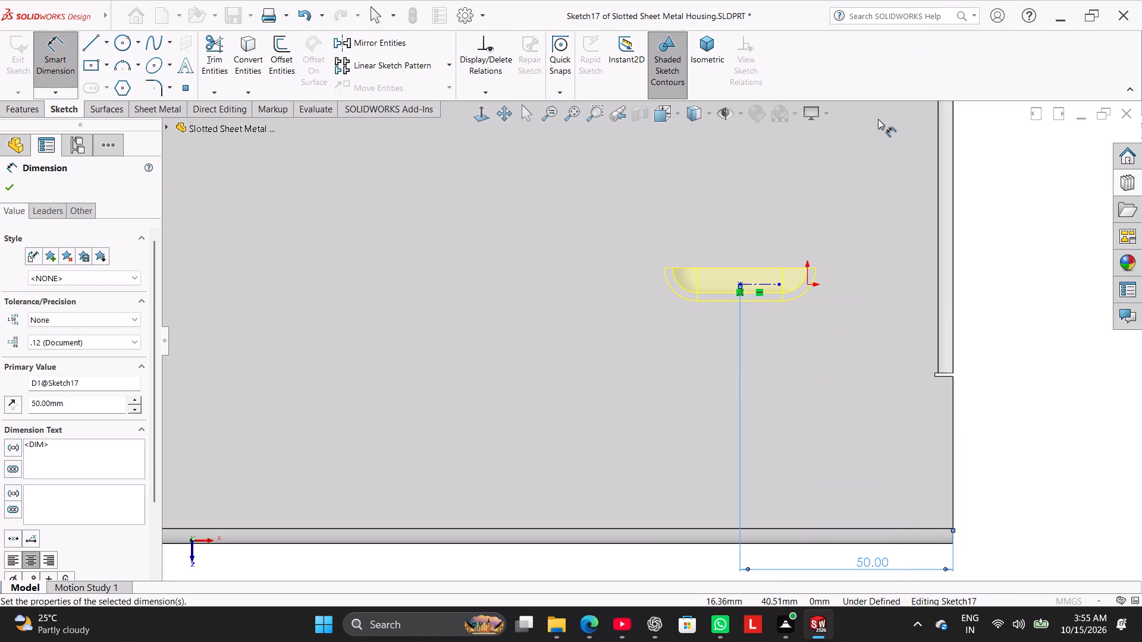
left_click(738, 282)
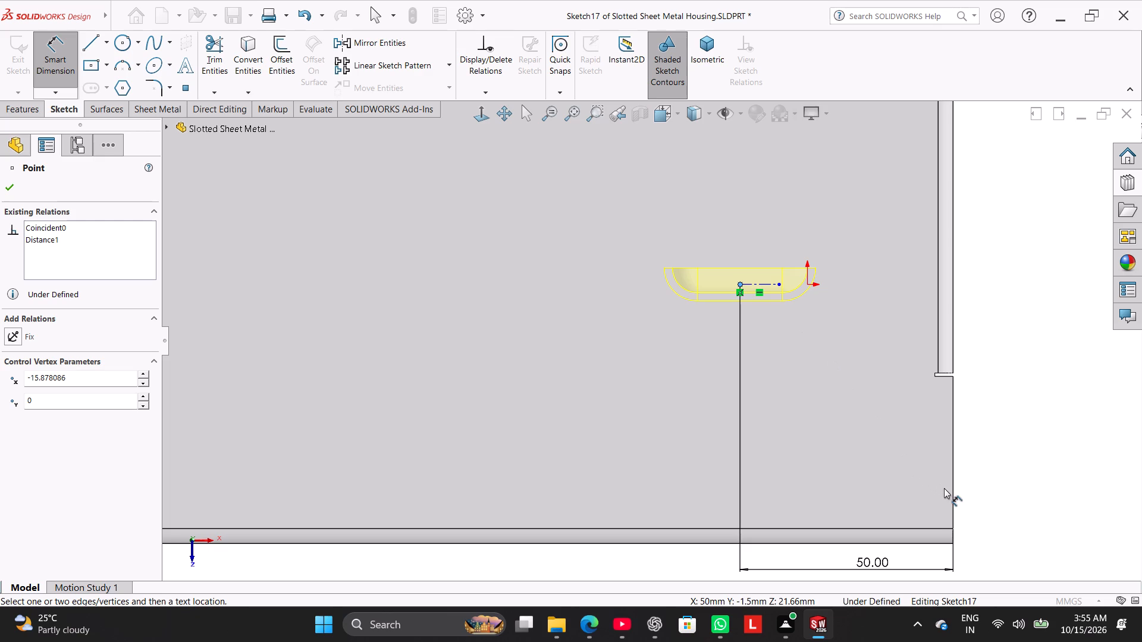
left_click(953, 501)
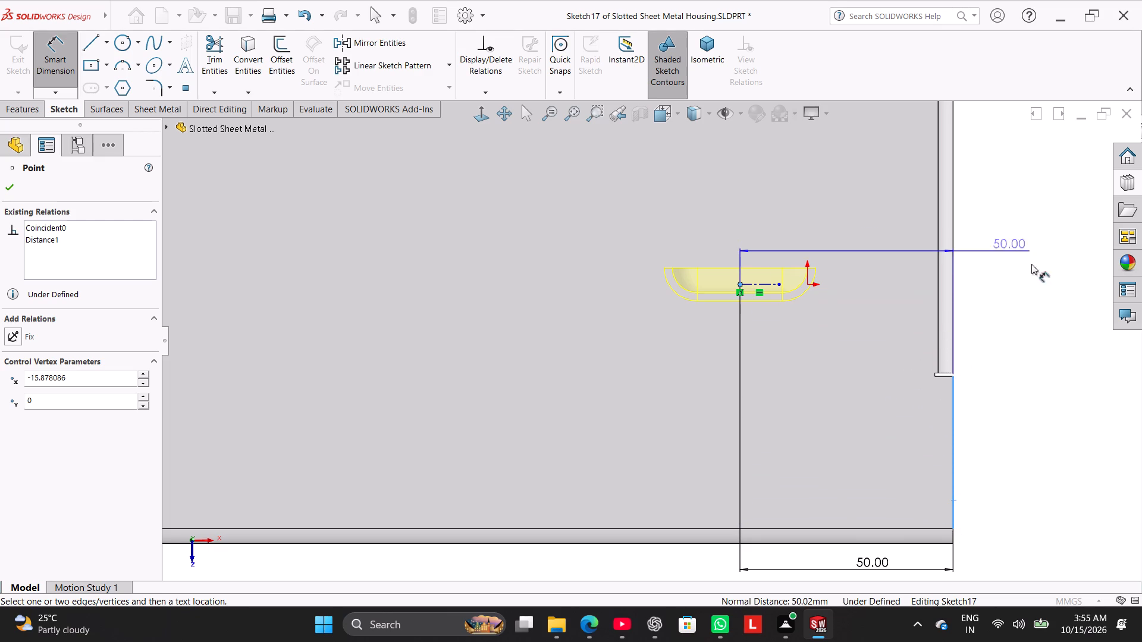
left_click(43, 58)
Dimension the louver's horizontal center line 20 mm from the plate's nearest long side edge and finish the feature edit.
left_click(58, 64)
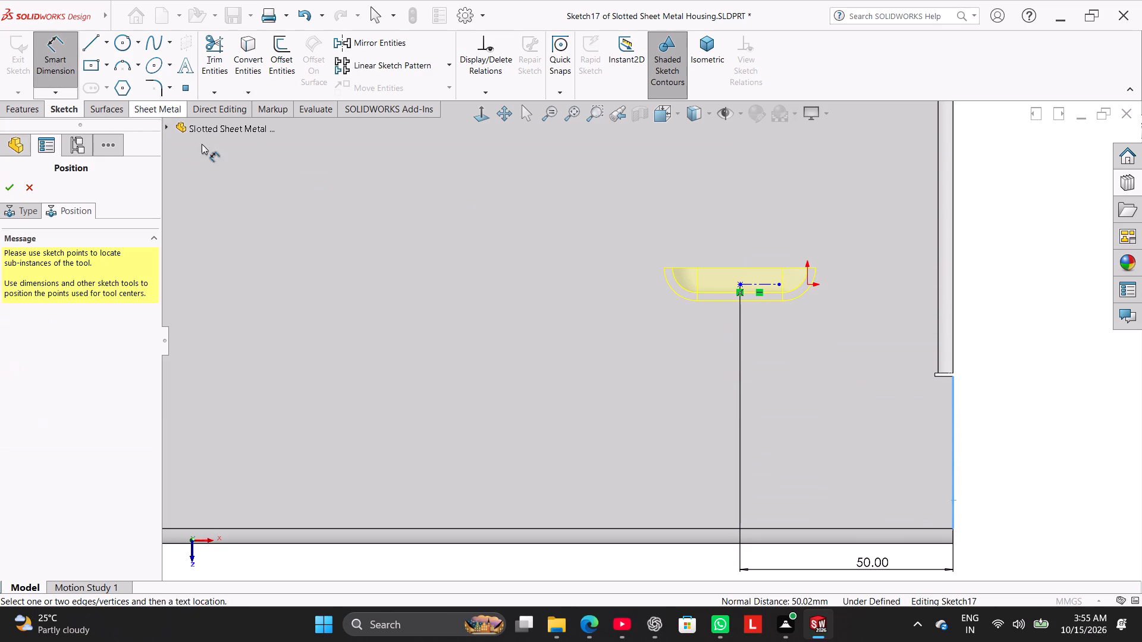
left_click(768, 284)
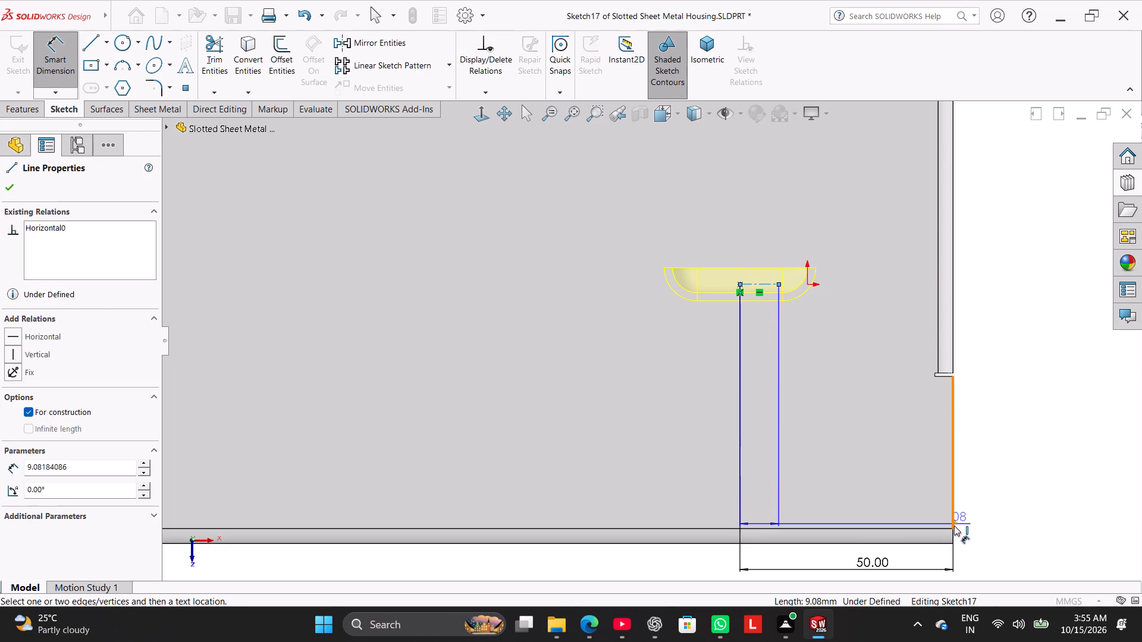
left_click(943, 545)
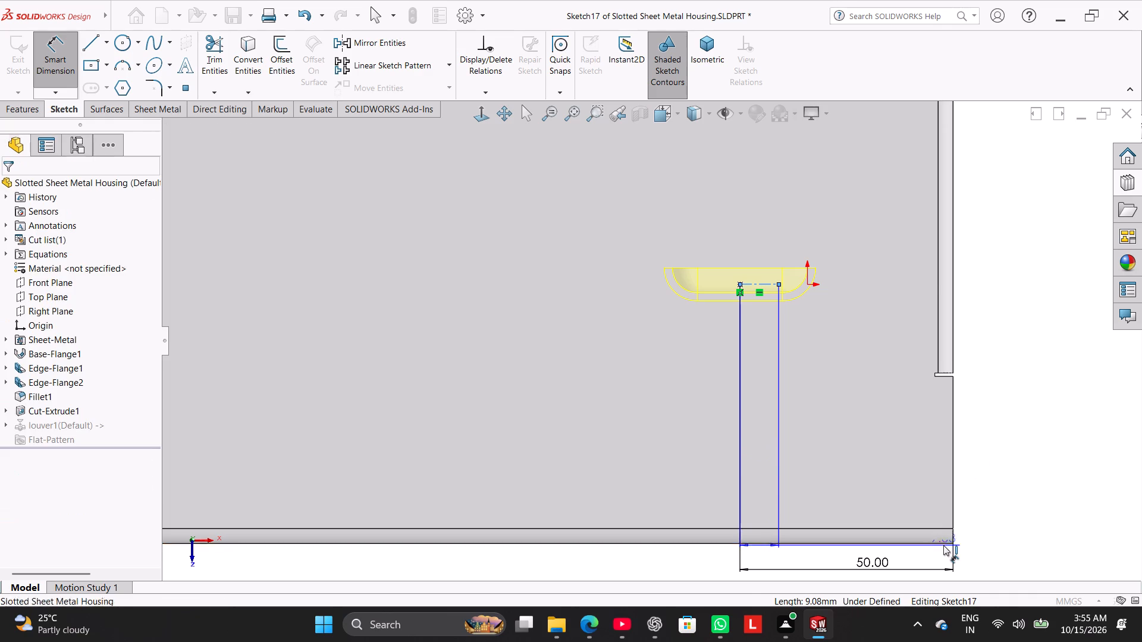
left_click(988, 456)
type("20")
key("Return")
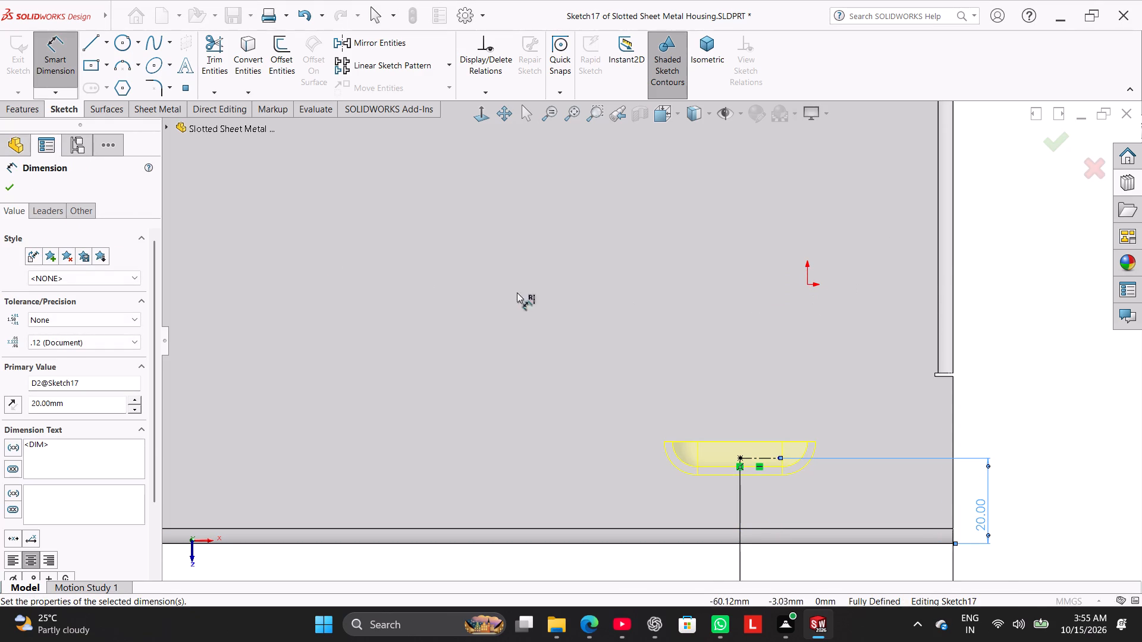
left_click(10, 191)
left_click(12, 184)
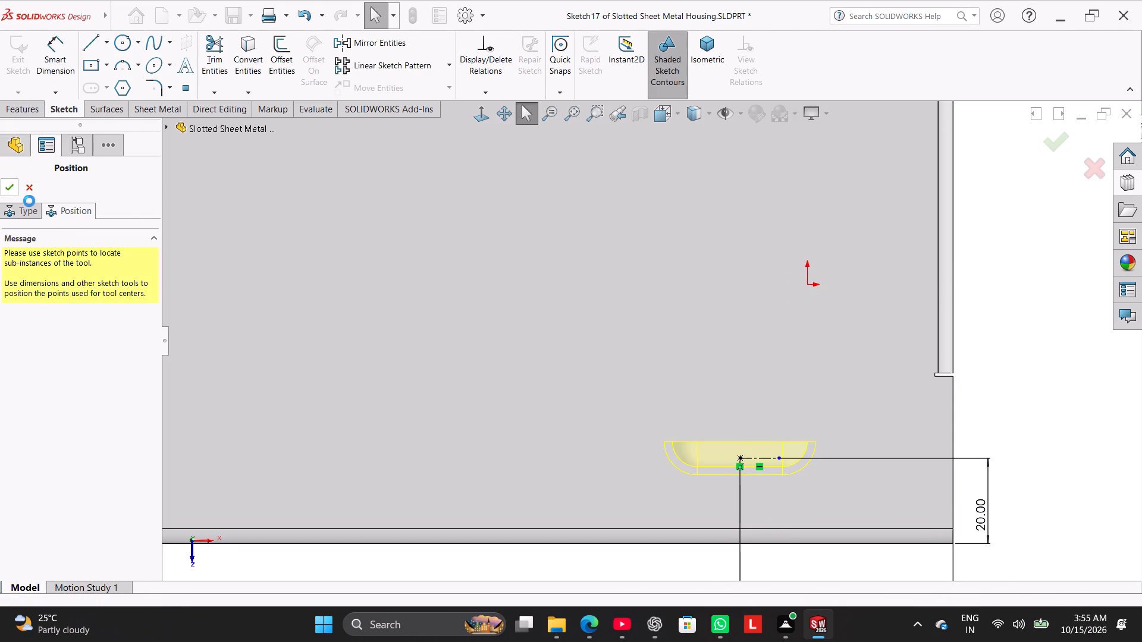
Examine the formed louver and the housing from several angles.
scroll(512, 399, "up", 4)
left_click(315, 406)
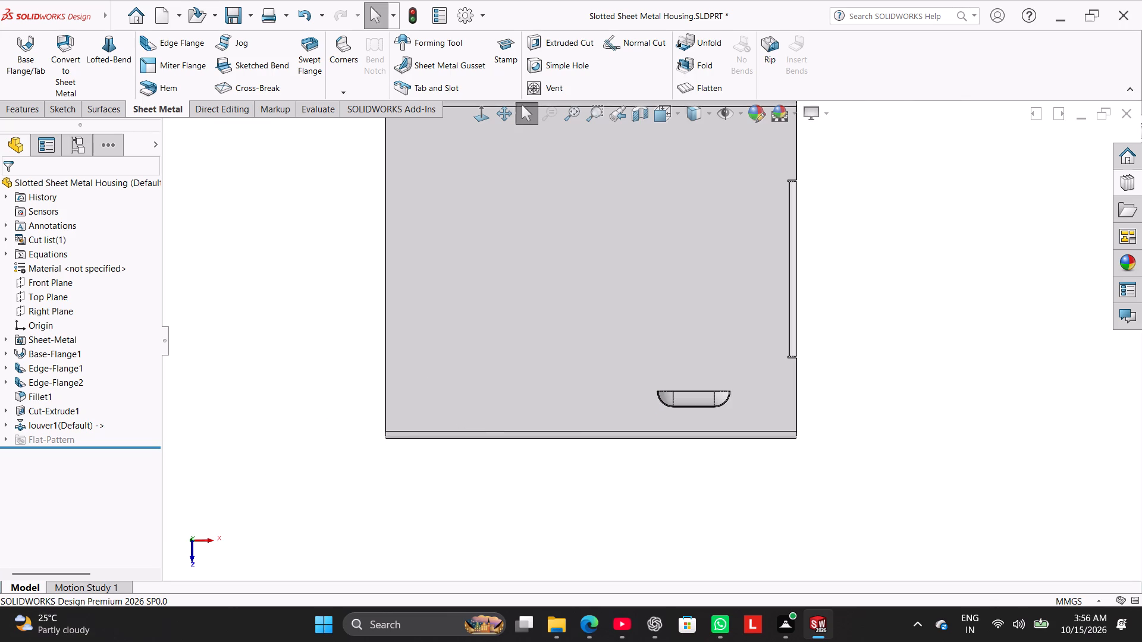
middle_click_drag(848, 382, 714, 460)
scroll(827, 328, "up", 1)
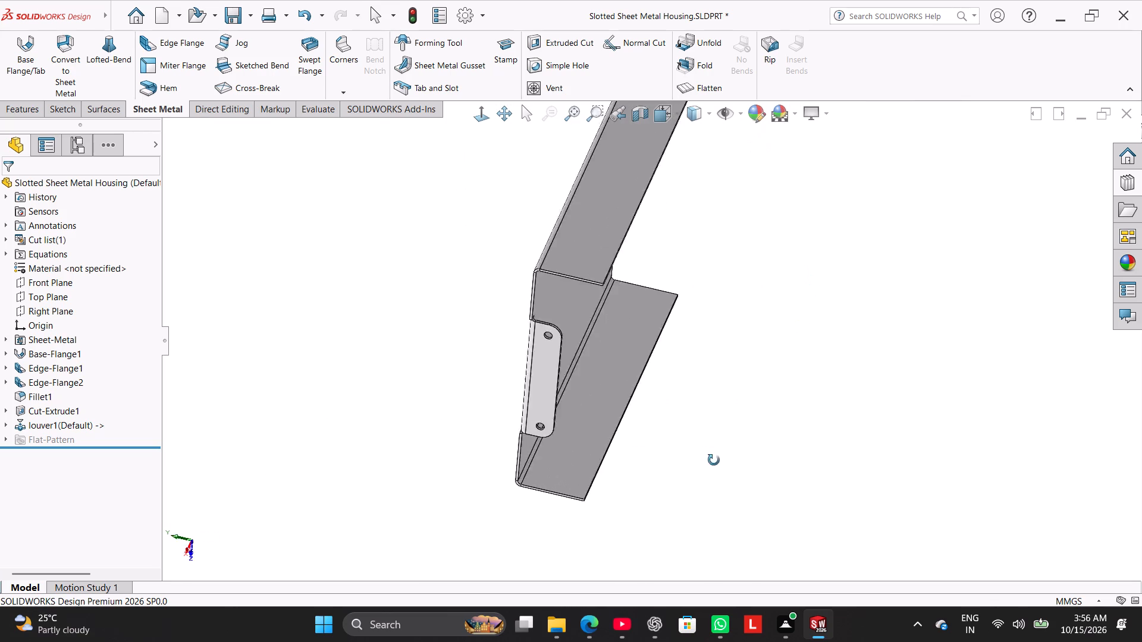
middle_click_drag(714, 460, 785, 449)
right_click_drag(389, 482, 481, 382)
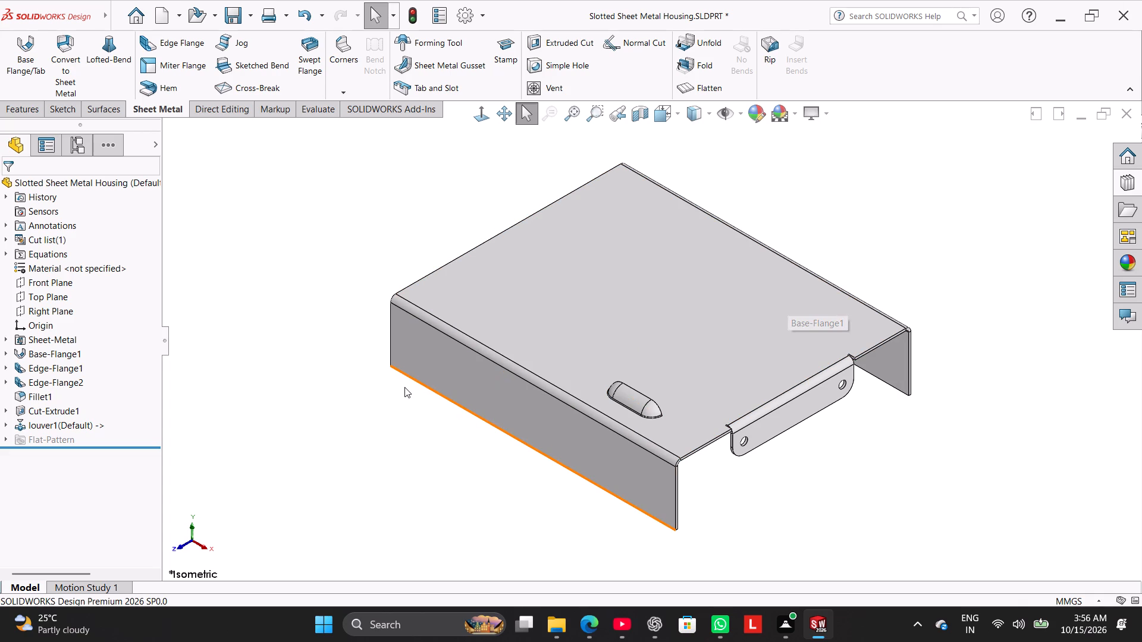
middle_click_drag(404, 392, 389, 442)
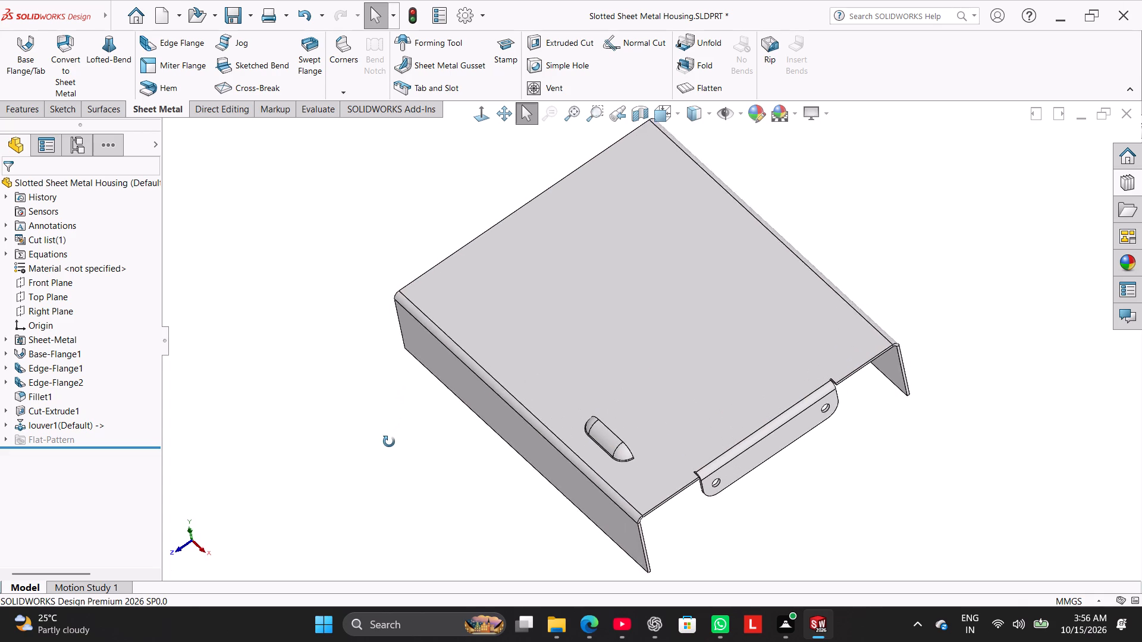
middle_click_drag(389, 442, 335, 471)
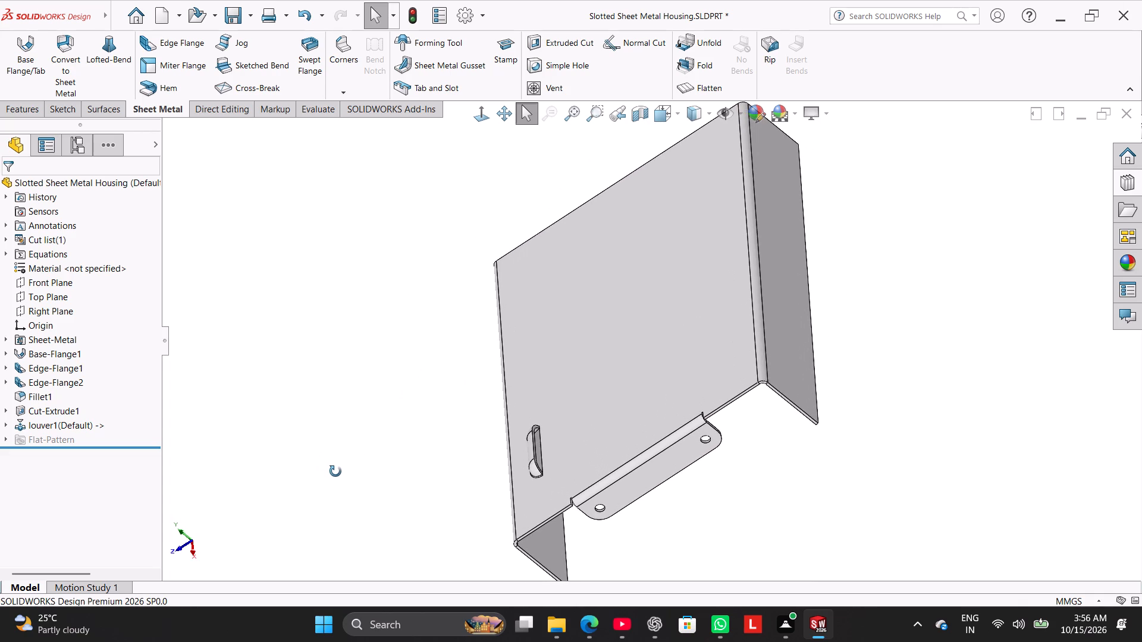
middle_click_drag(335, 471, 338, 471)
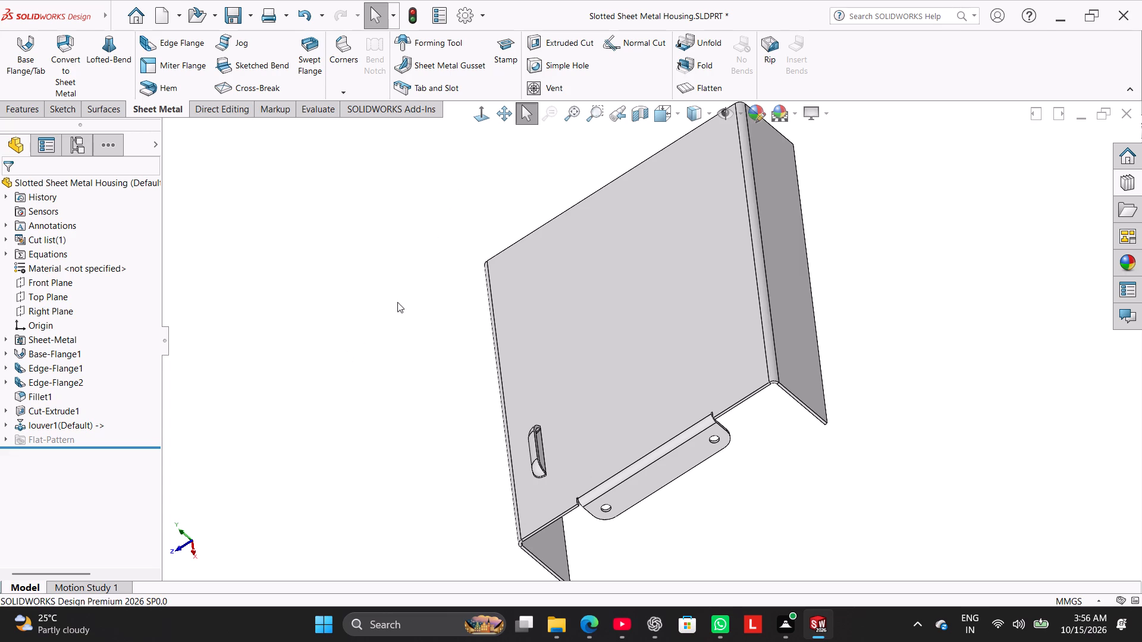
right_click_drag(415, 294, 543, 215)
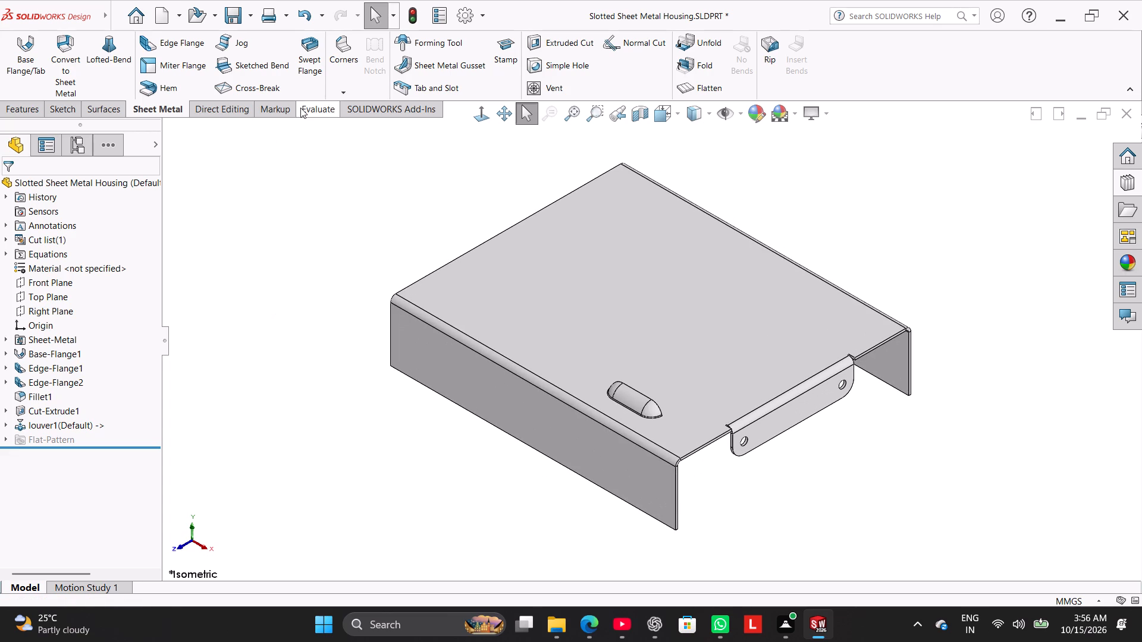
Set up a linear pattern along the plate's end edge beside the two-hole flange with 20 mm spacing and 7 instances.
left_click(34, 117)
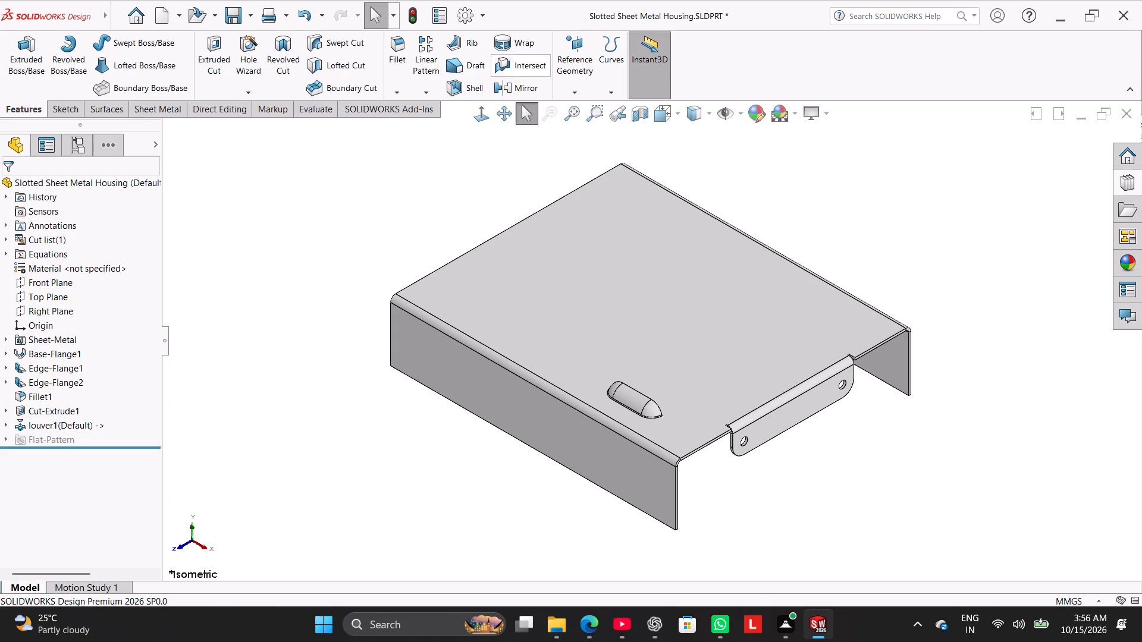
left_click(423, 59)
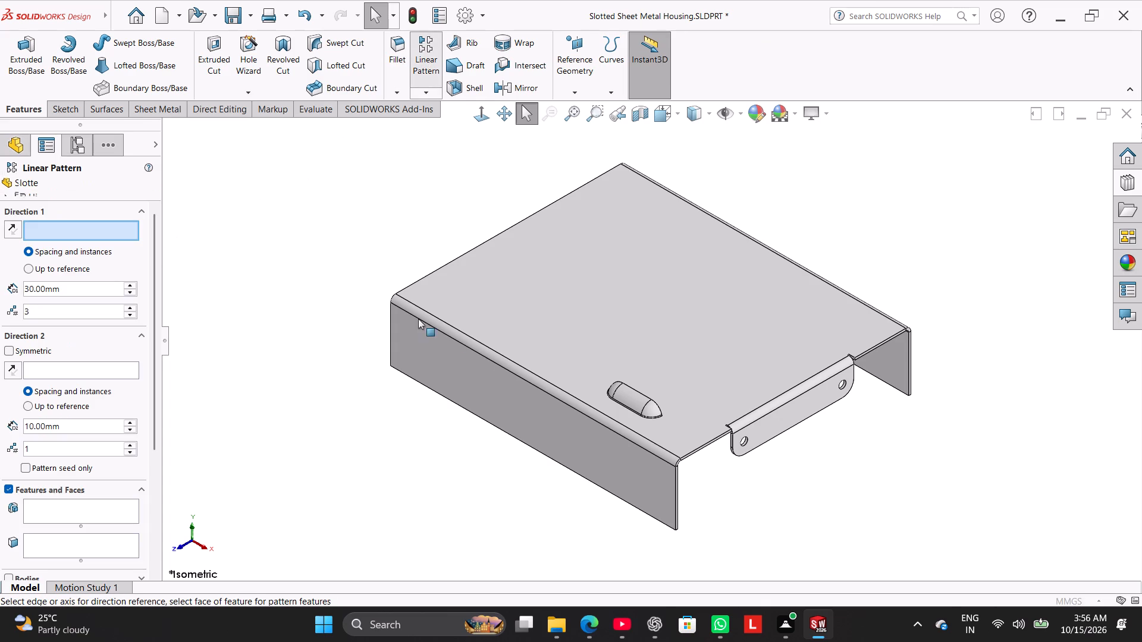
scroll(724, 440, "down", 5)
left_click(633, 423)
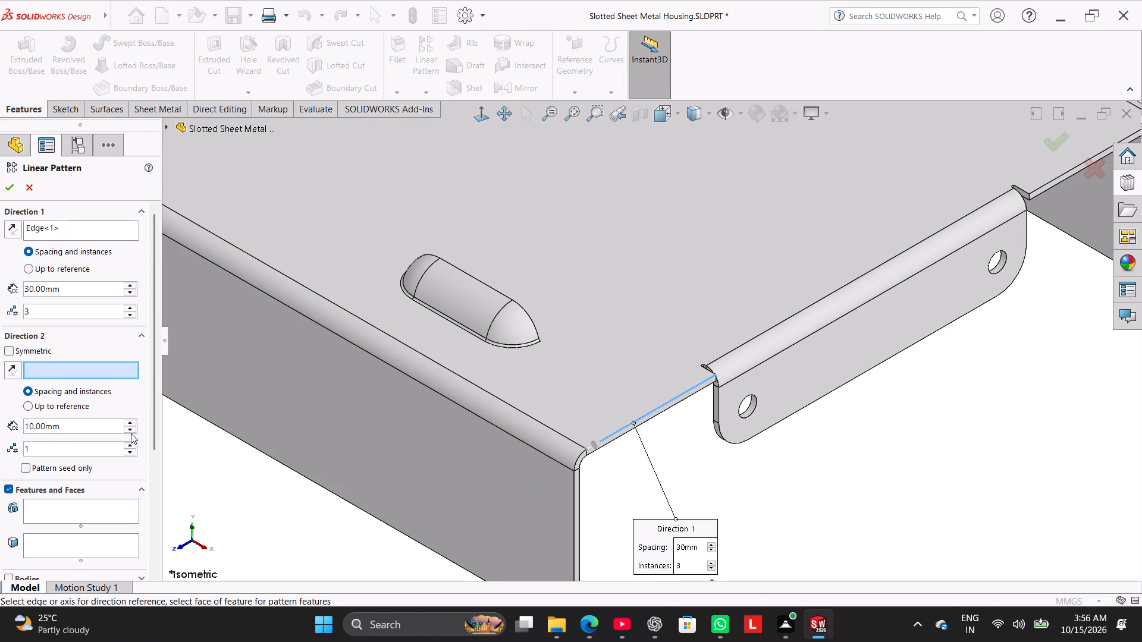
scroll(322, 467, "up", 2)
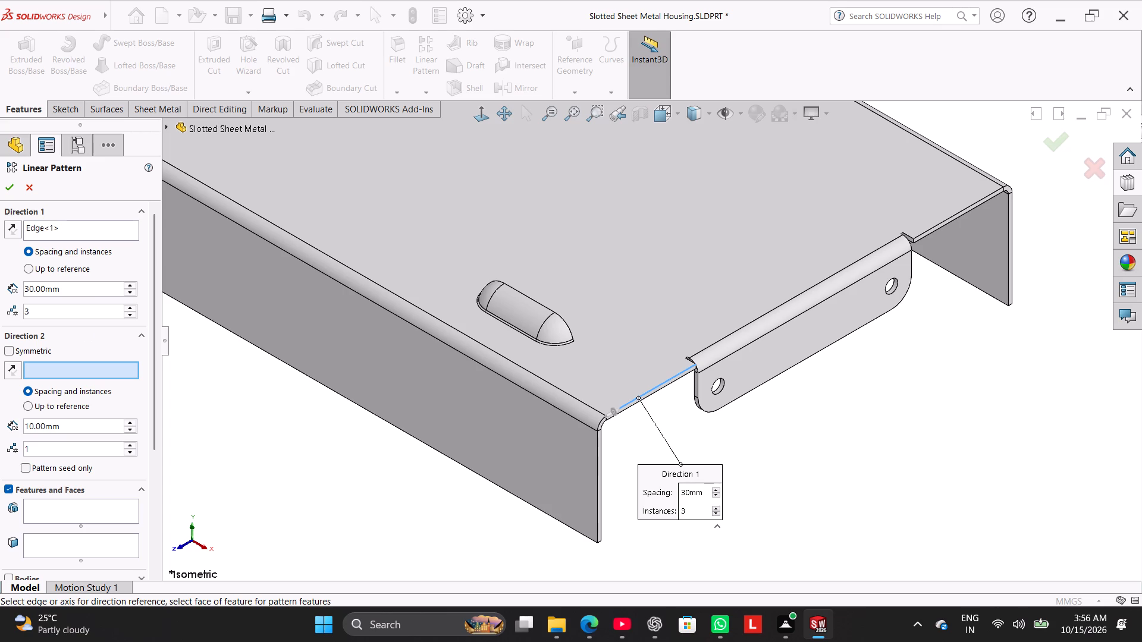
double_click(93, 295)
type("20")
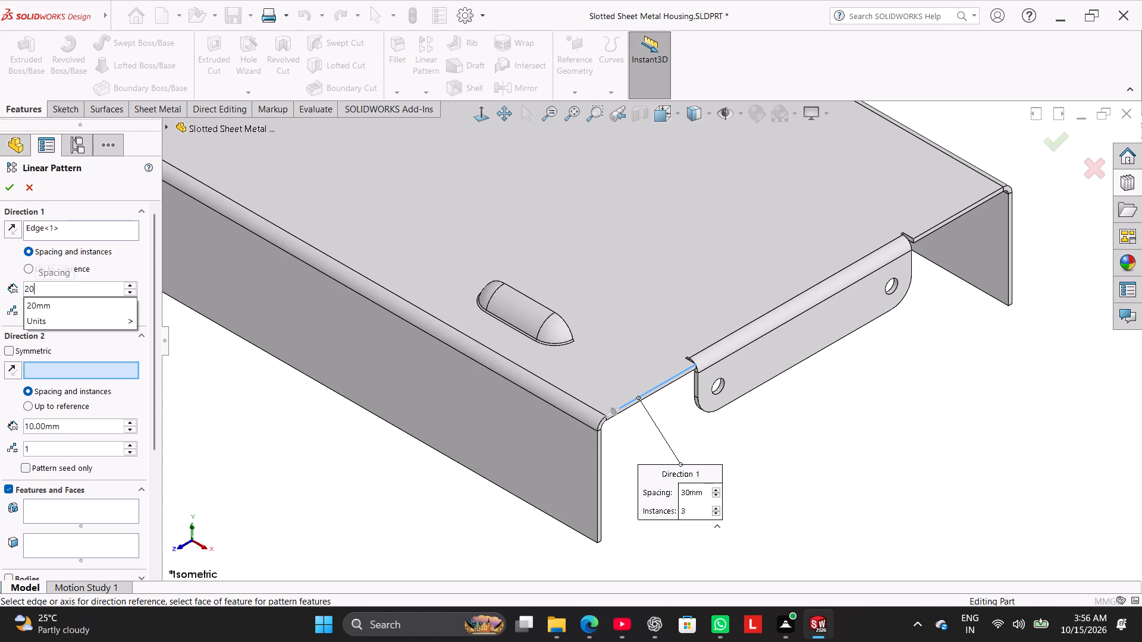
key("Return")
double_click(100, 316)
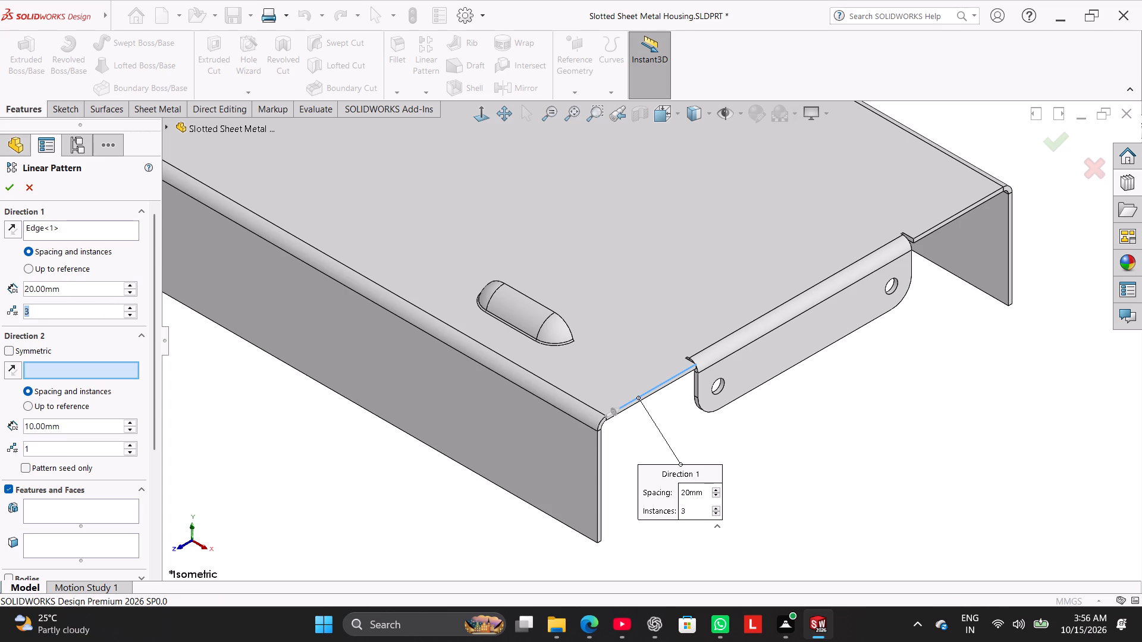
type("17")
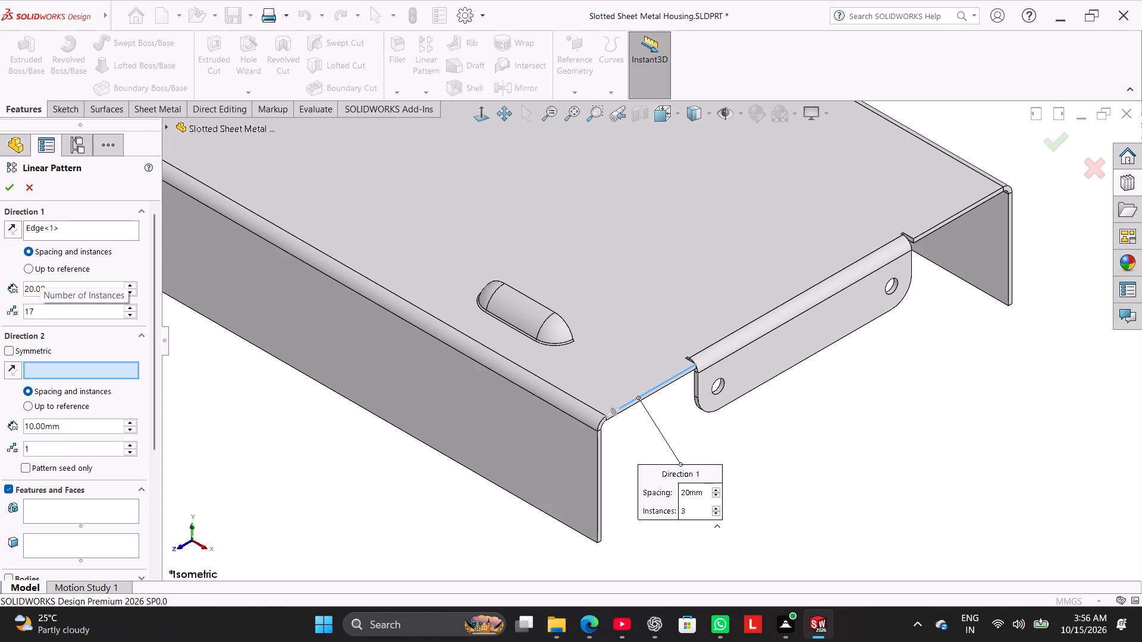
key("BackSpace")
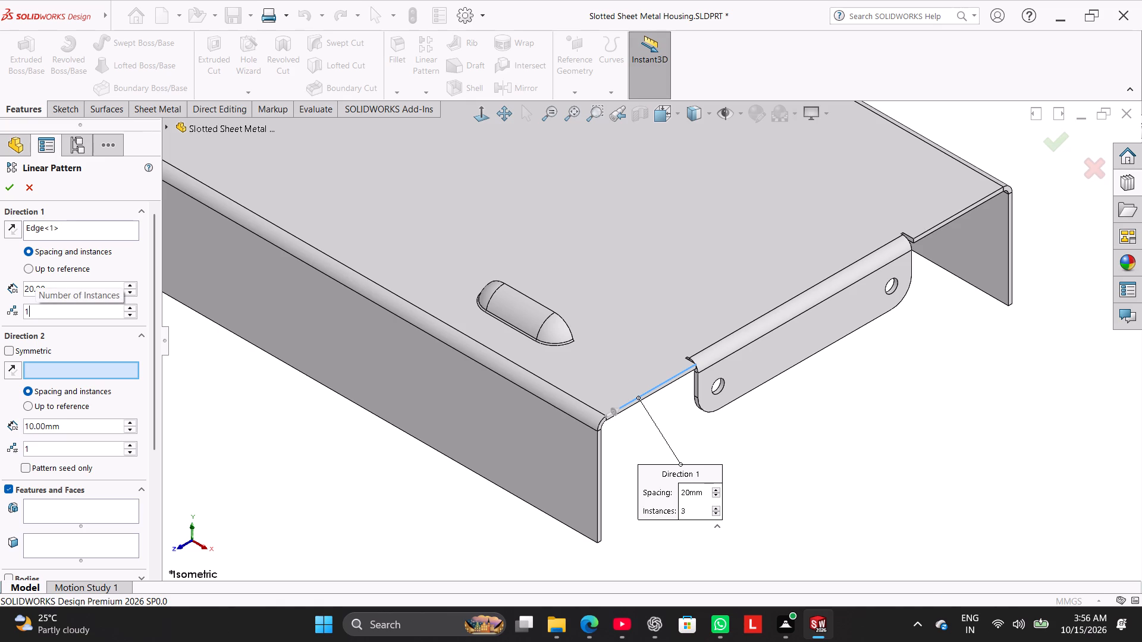
key("BackSpace")
key("7")
key("Return")
Choose the louver as the feature to repeat and create the linear pattern.
left_click(48, 372)
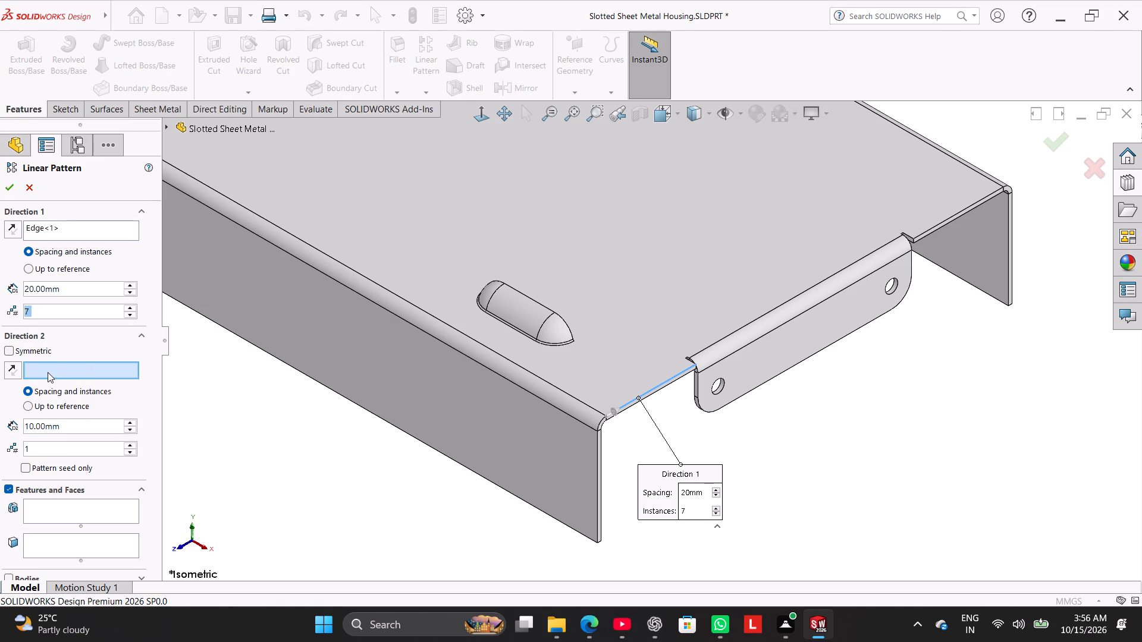
left_click(68, 503)
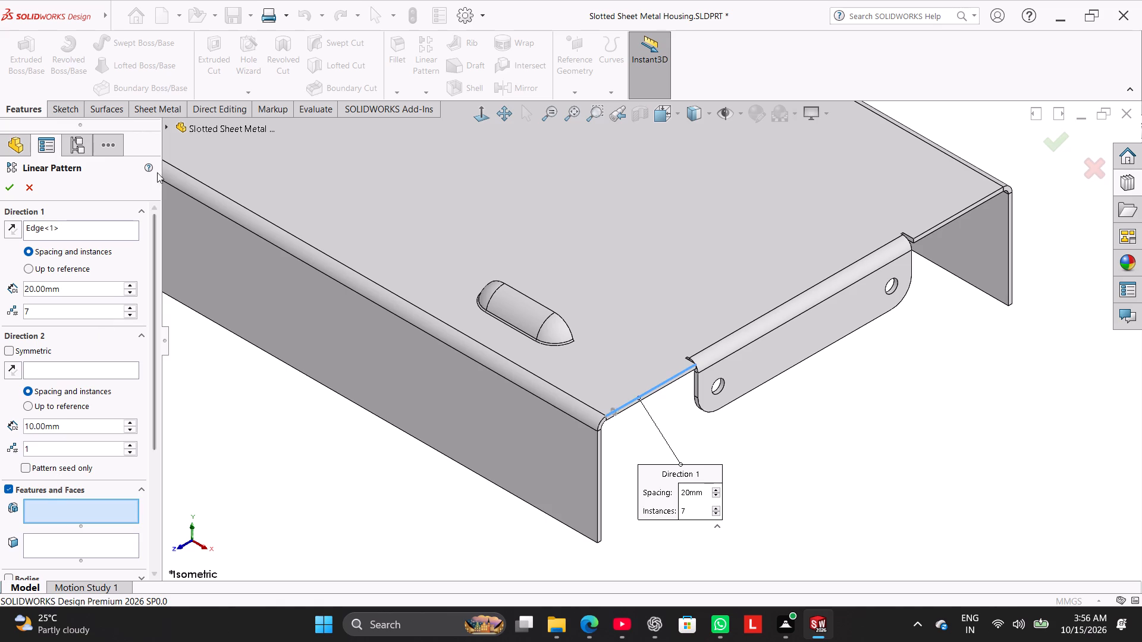
left_click(170, 129)
left_click(211, 366)
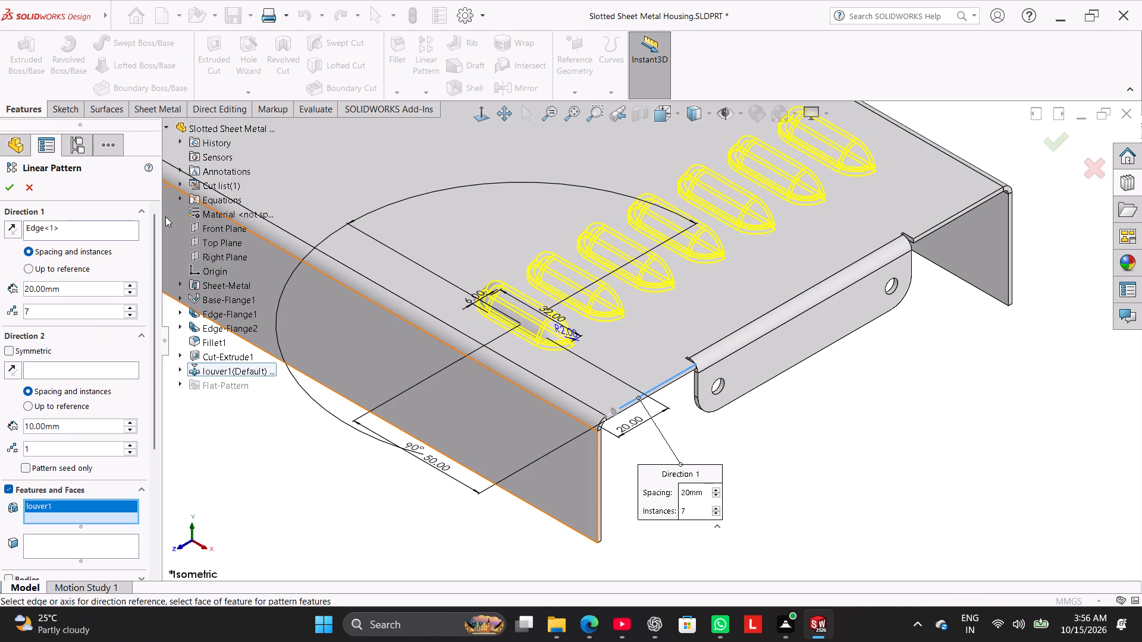
scroll(338, 417, "up", 3)
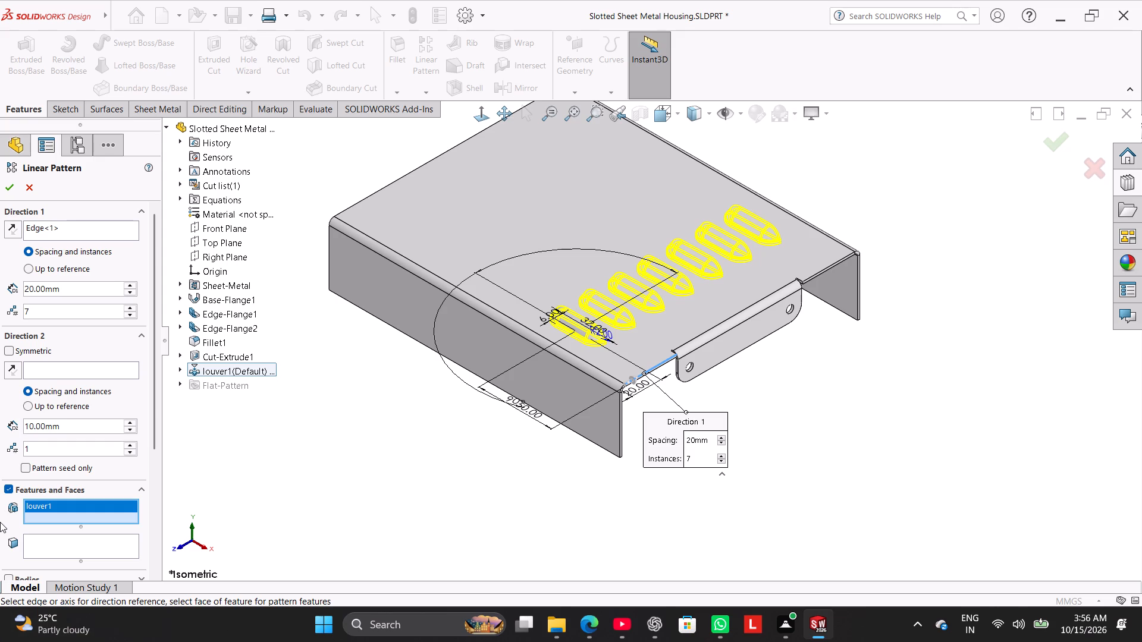
left_click(12, 188)
left_click(363, 380)
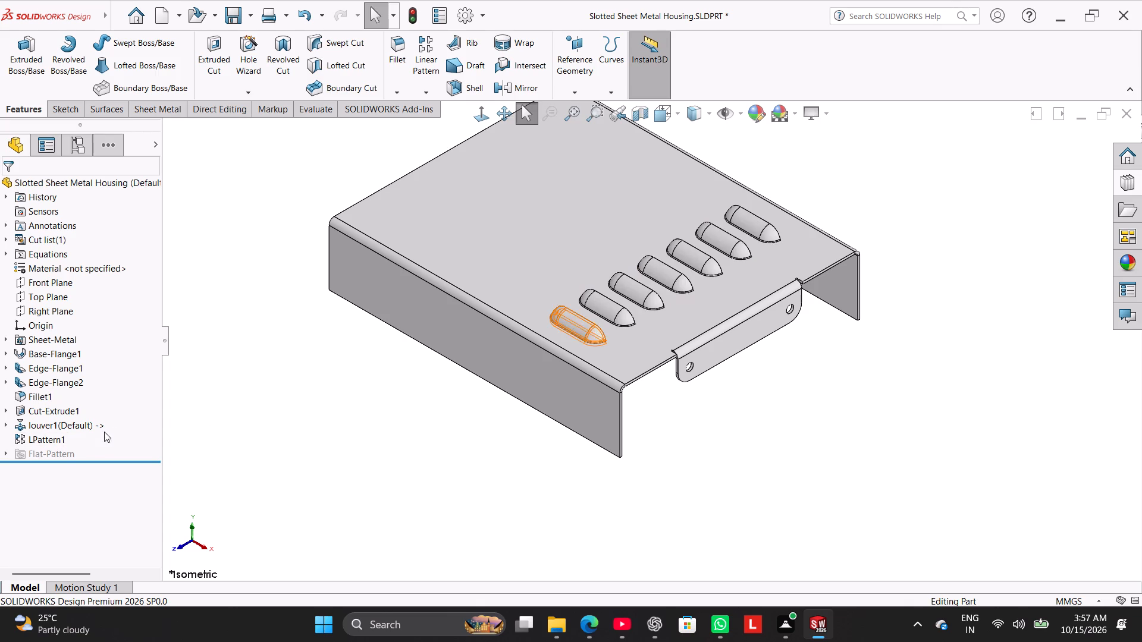
Try to mirror the louver pattern, louver, flange hole cut and fillet about the Right Plane.
left_click(57, 438, "ctrl")
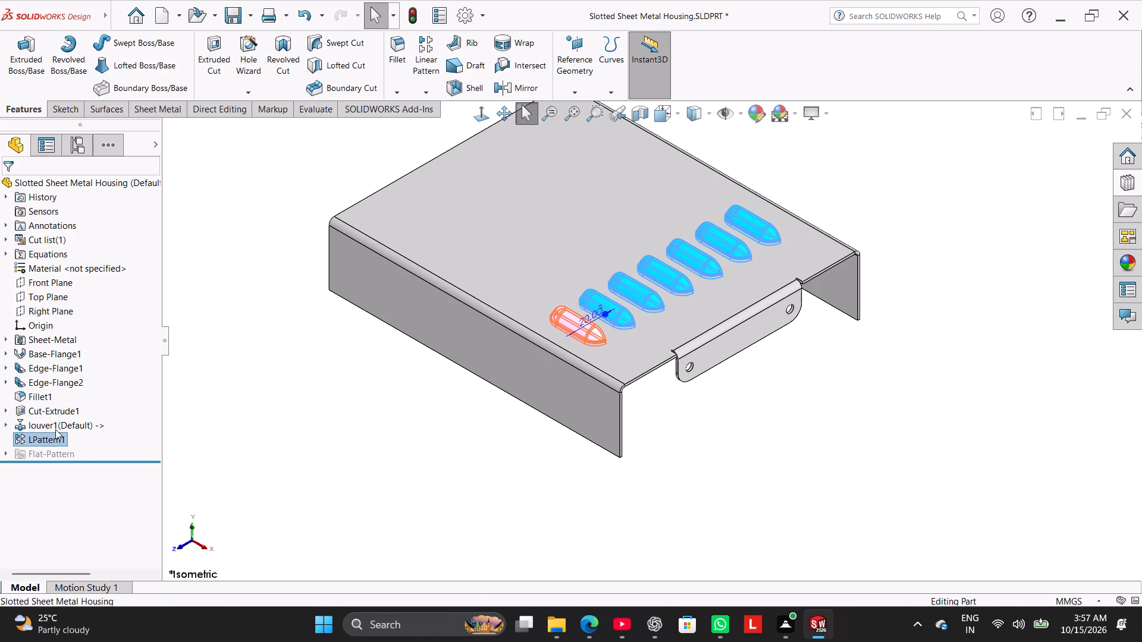
left_click(55, 429, "ctrl")
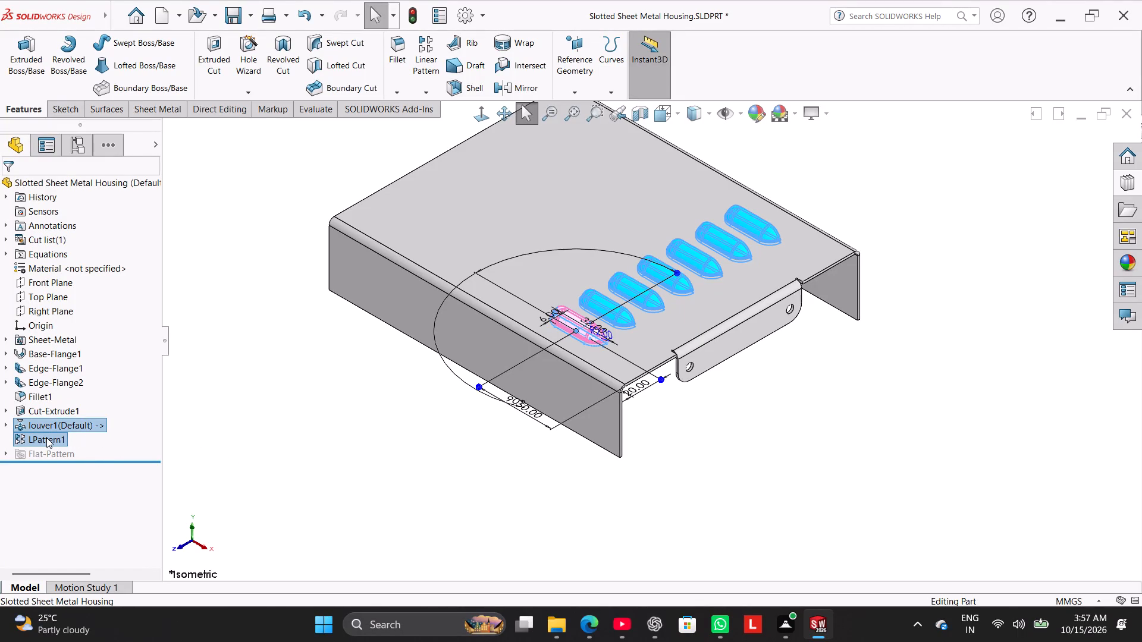
left_click(52, 410, "ctrl")
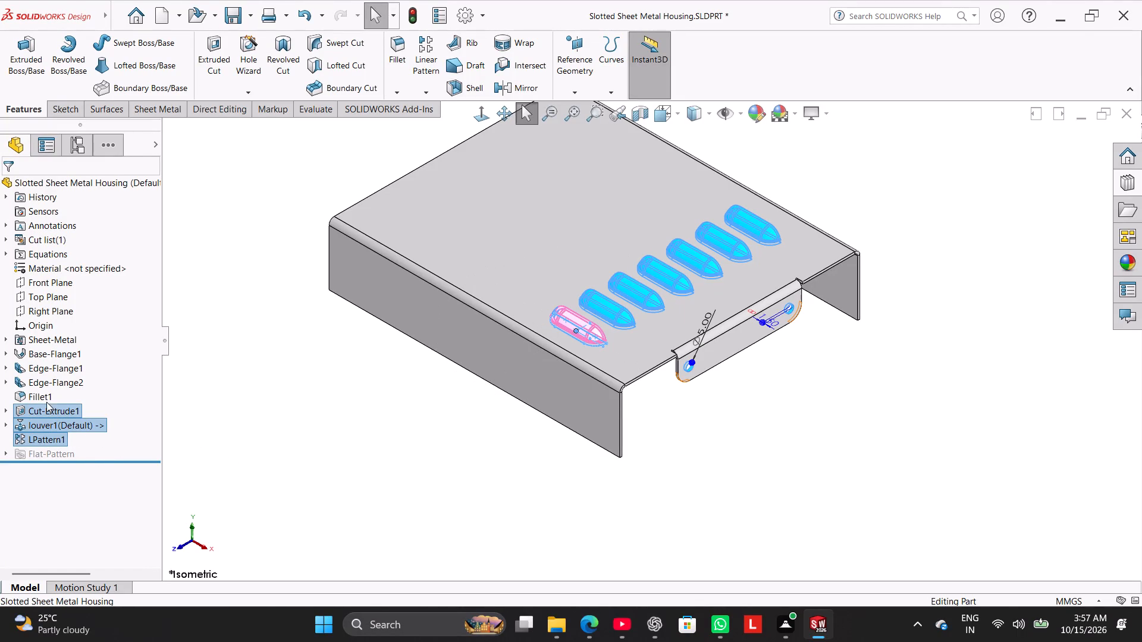
left_click(43, 396, "ctrl")
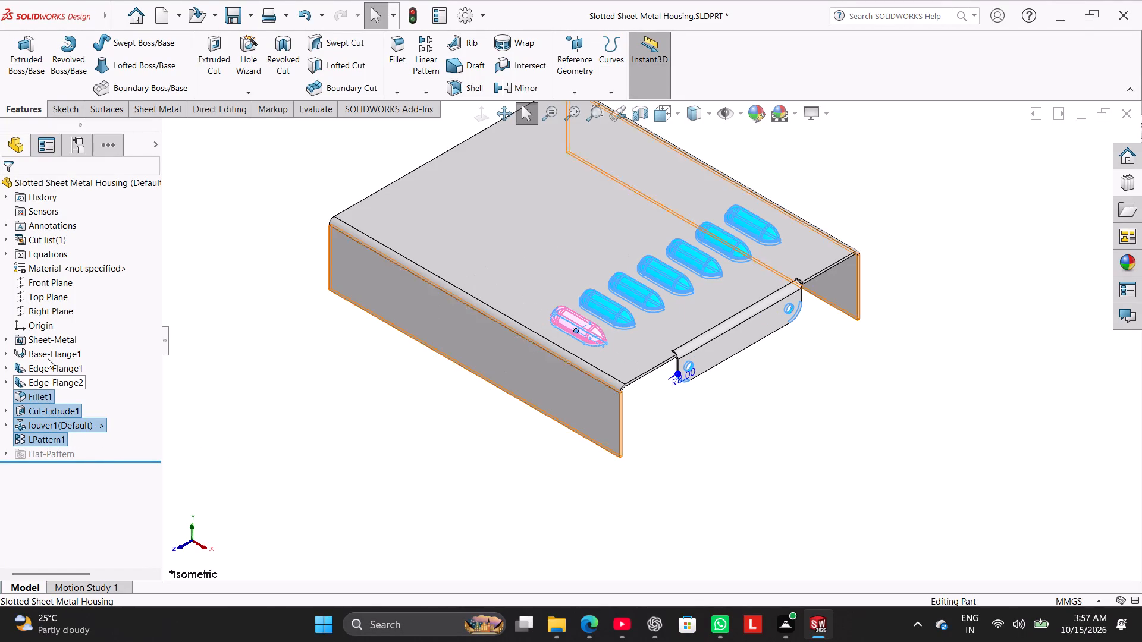
left_click(58, 313, "ctrl")
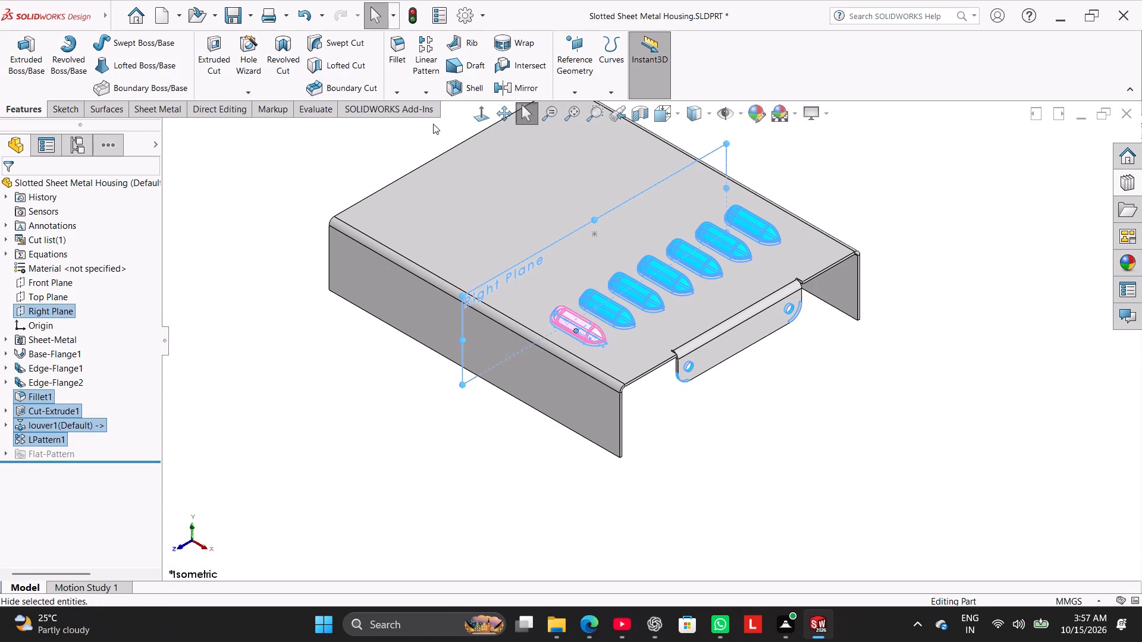
left_click(515, 84)
left_click(9, 187)
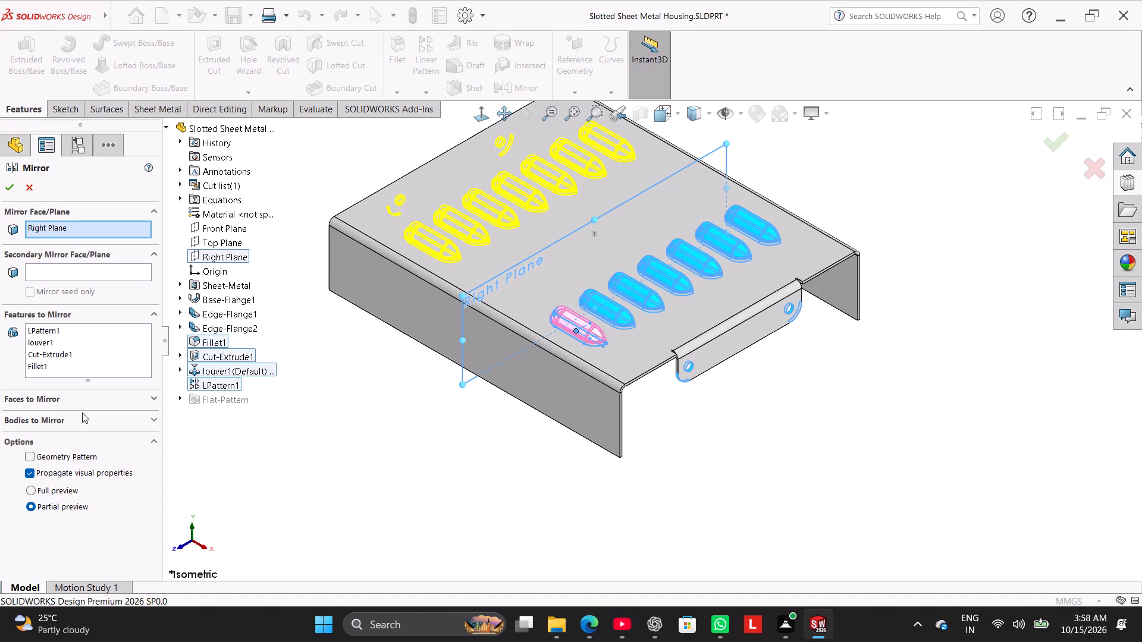
Remove the louver from the features to mirror, add the two-hole end flange (Edge-Flange2), and complete the mirror.
left_click(48, 341)
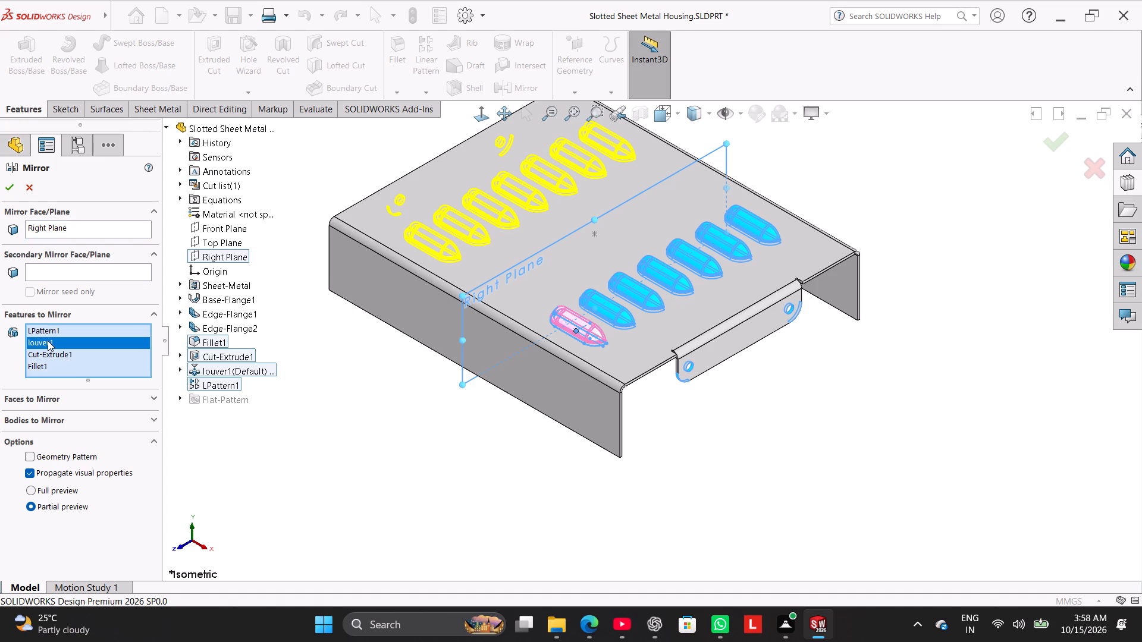
right_click(48, 341)
left_click(75, 363)
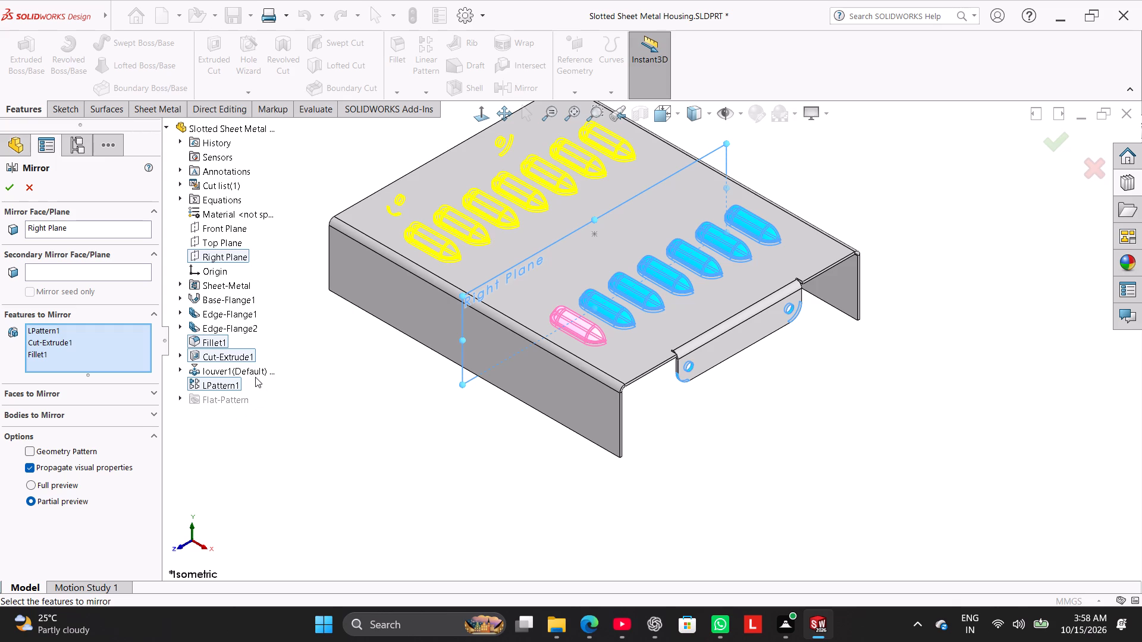
left_click(238, 331)
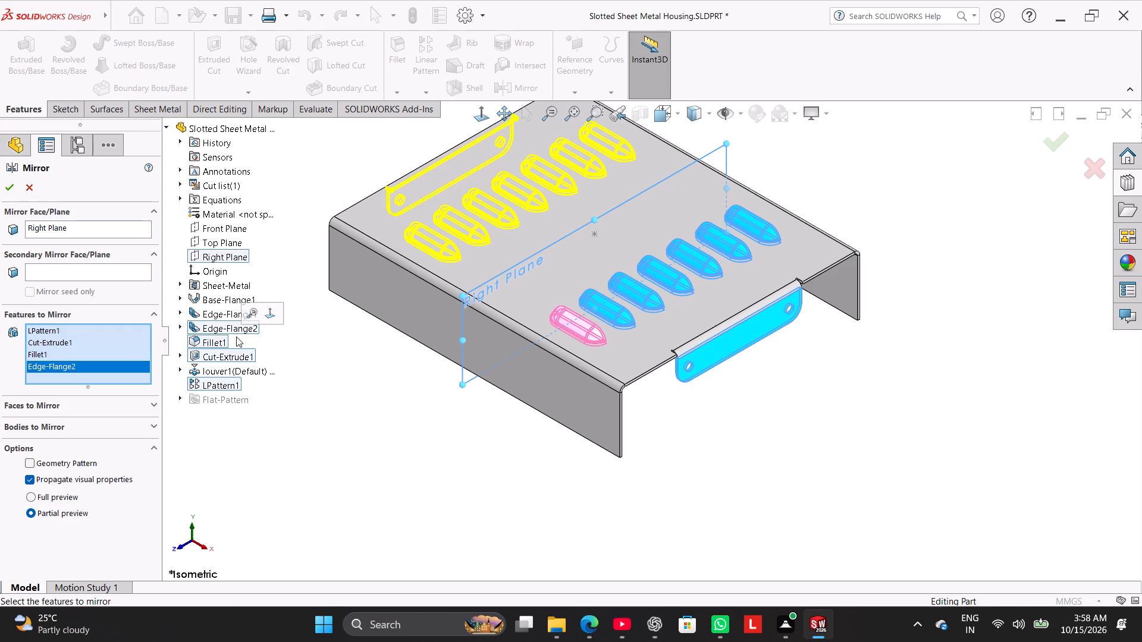
left_click(10, 185)
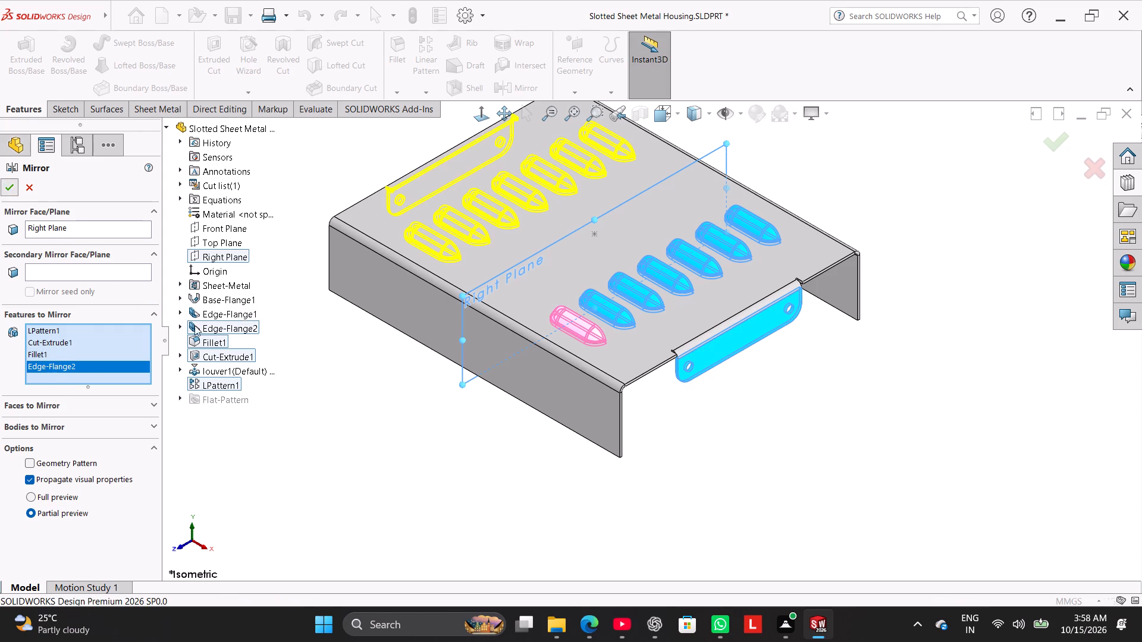
left_click(382, 385)
Examine the mirrored louvers and end flange on the housing from several angles, inside and outside.
middle_click_drag(404, 390, 420, 433)
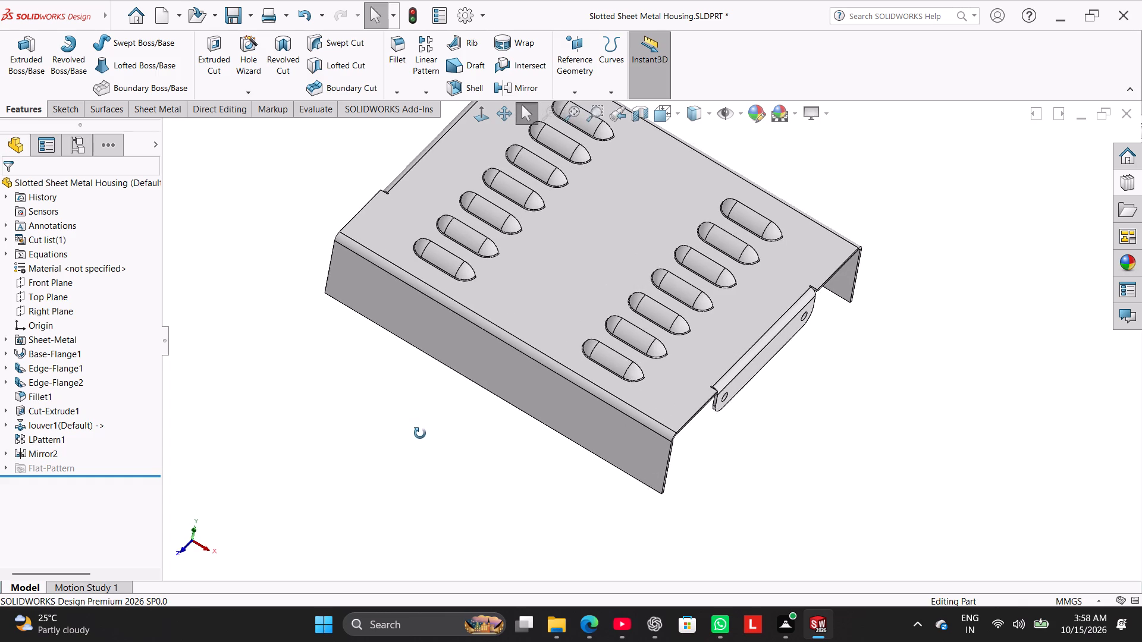
middle_click_drag(420, 433, 401, 404)
right_click_drag(388, 404, 481, 336)
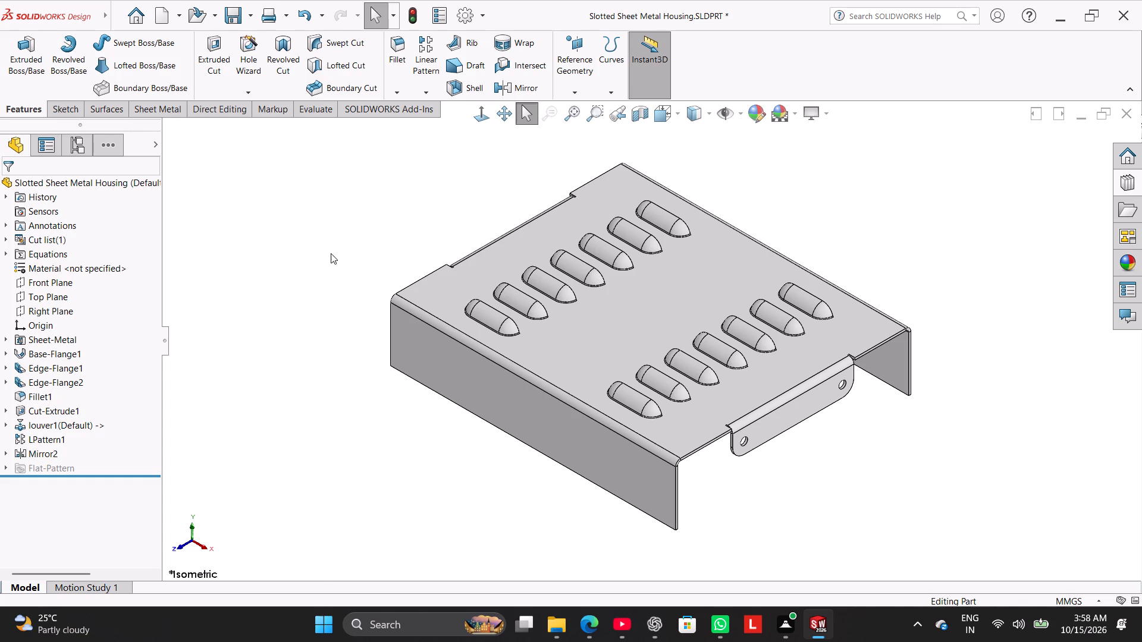
middle_click_drag(296, 350, 298, 351)
middle_click_drag(298, 351, 464, 364)
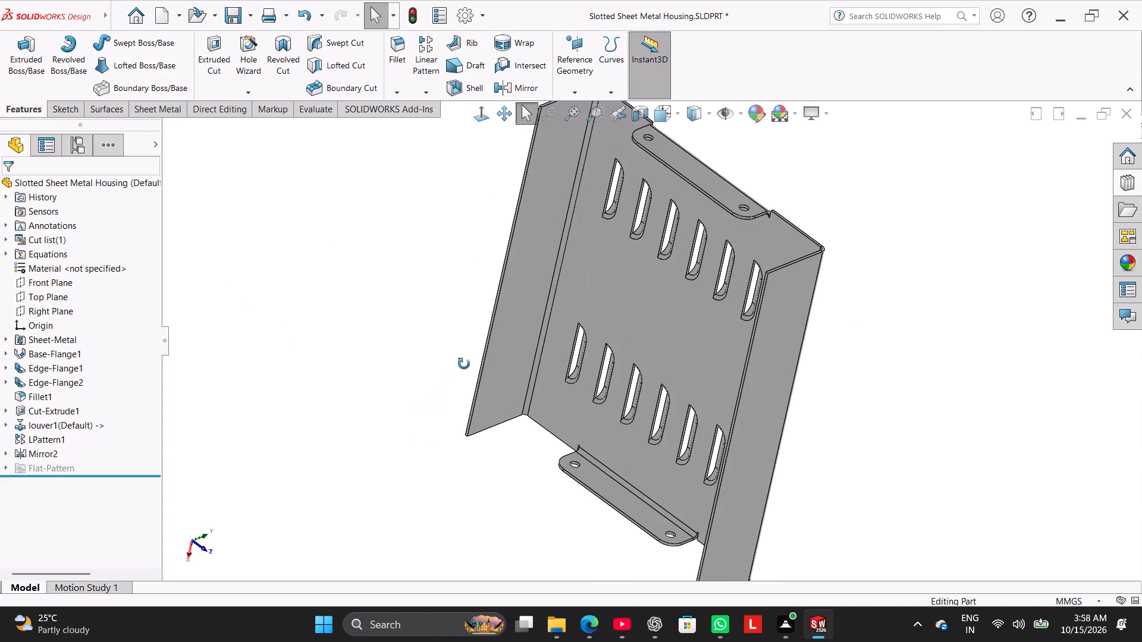
middle_click_drag(464, 364, 301, 415)
right_click_drag(395, 342, 435, 311)
right_click_drag(313, 346, 398, 239)
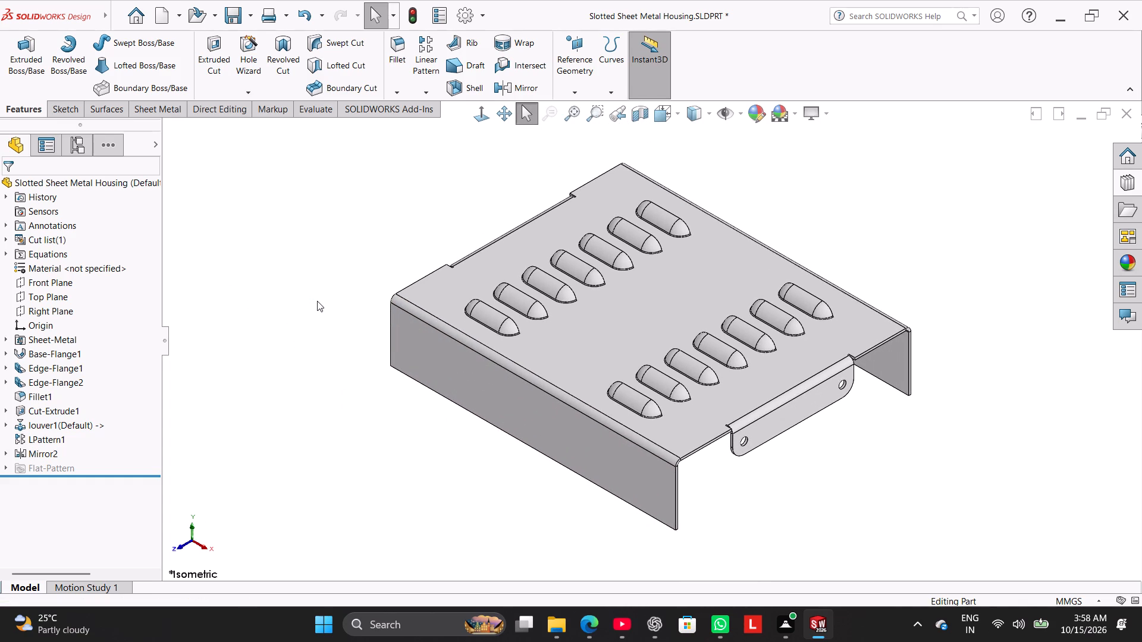
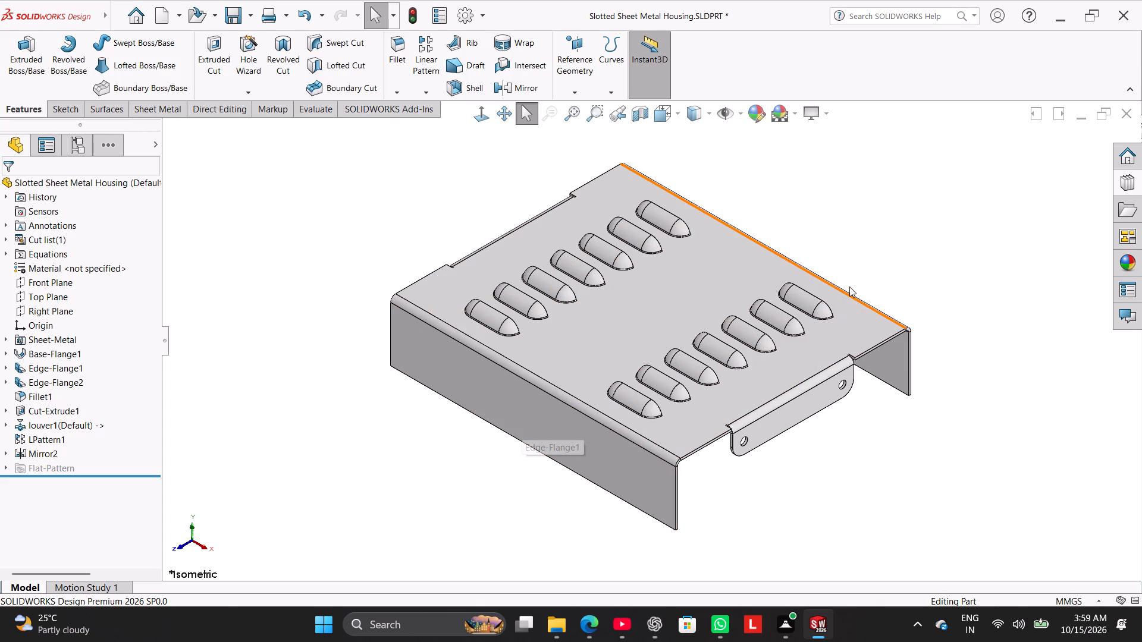
Place the sw-a203 arched cutout from the Design Library's Sheetmetal features on the outer face of the long side flange.
left_click(1130, 184)
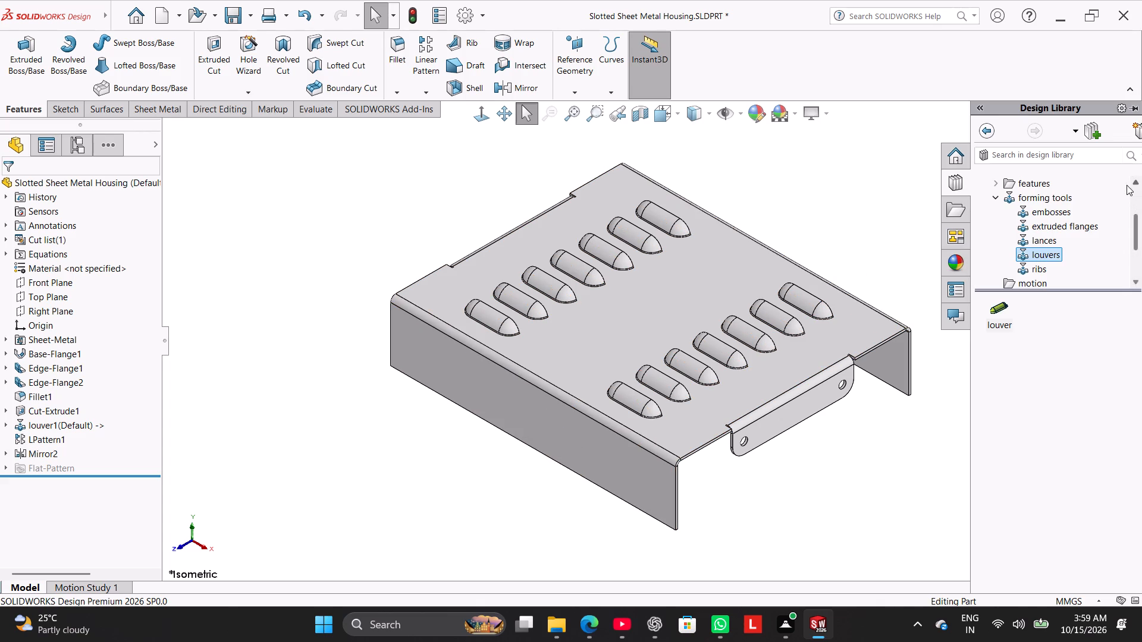
left_click(996, 200)
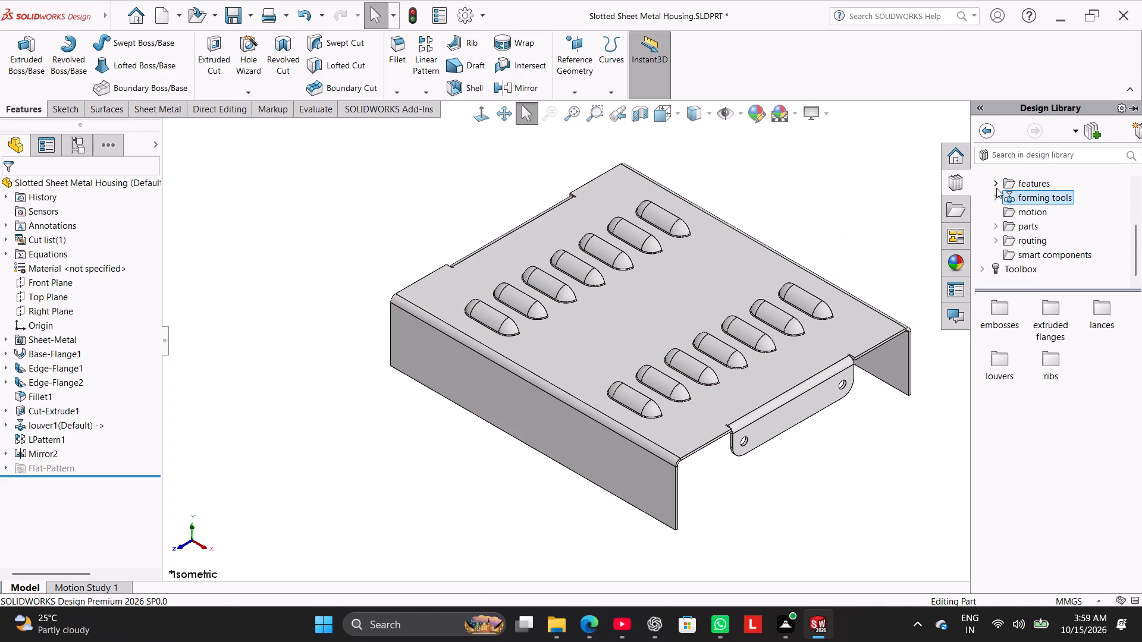
left_click(996, 182)
left_click(1033, 224)
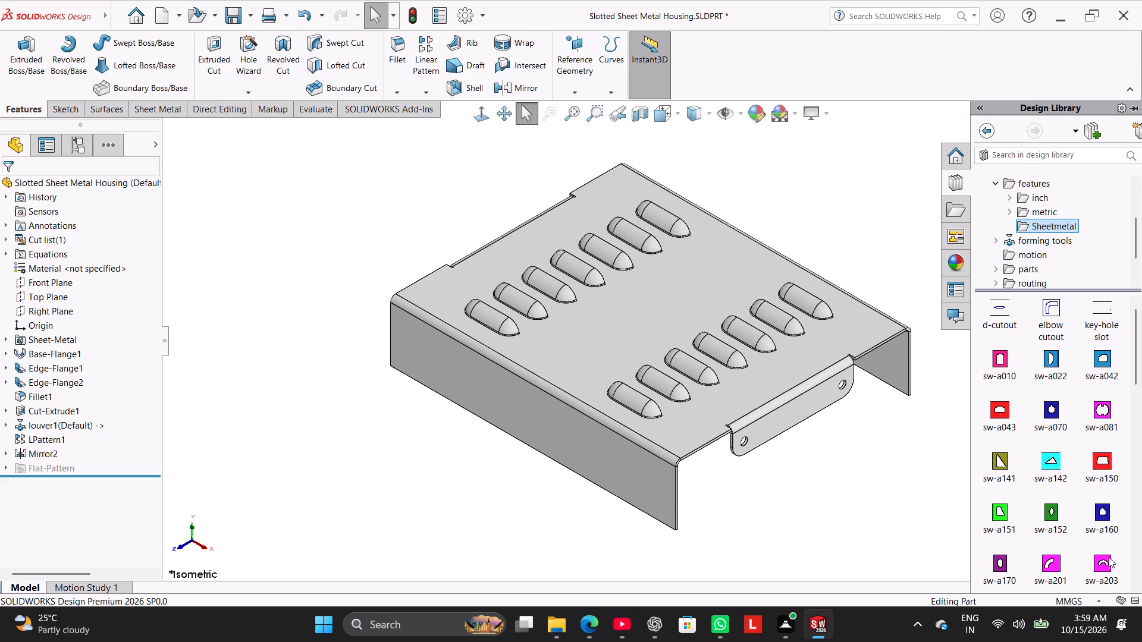
left_click_drag(1109, 557, 1027, 556)
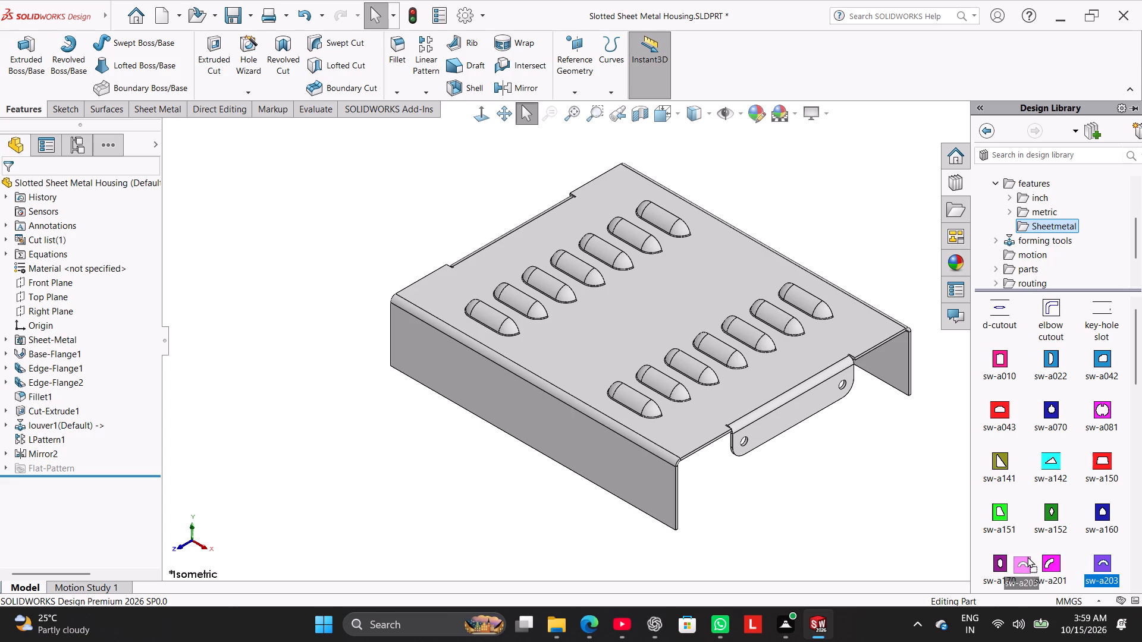
left_click_drag(1027, 556, 633, 490)
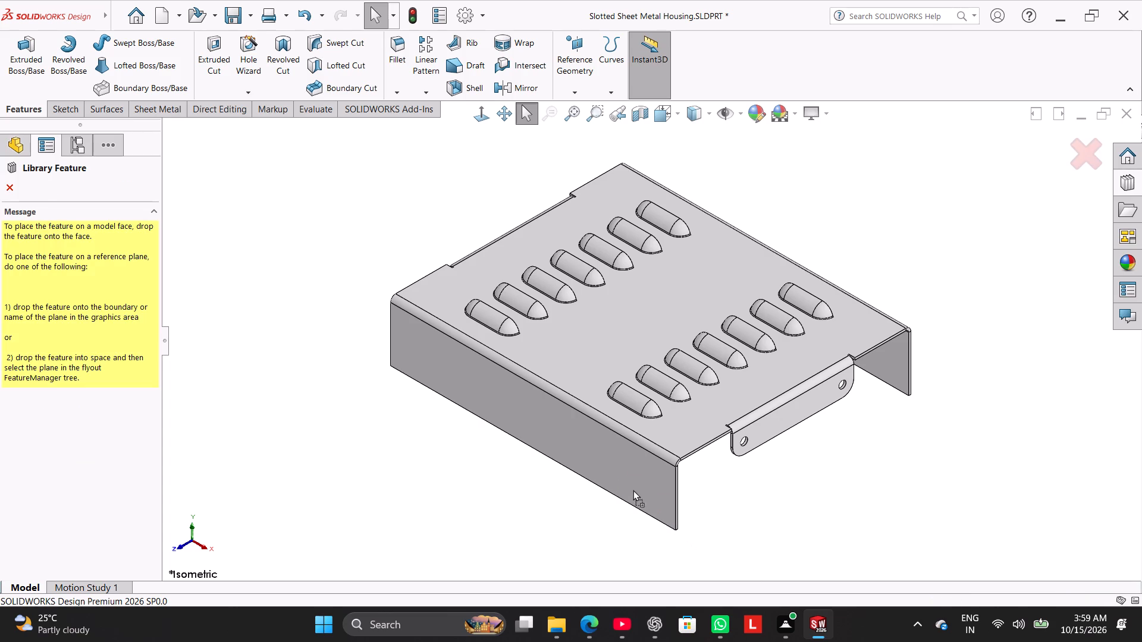
left_click_drag(633, 490, 629, 486)
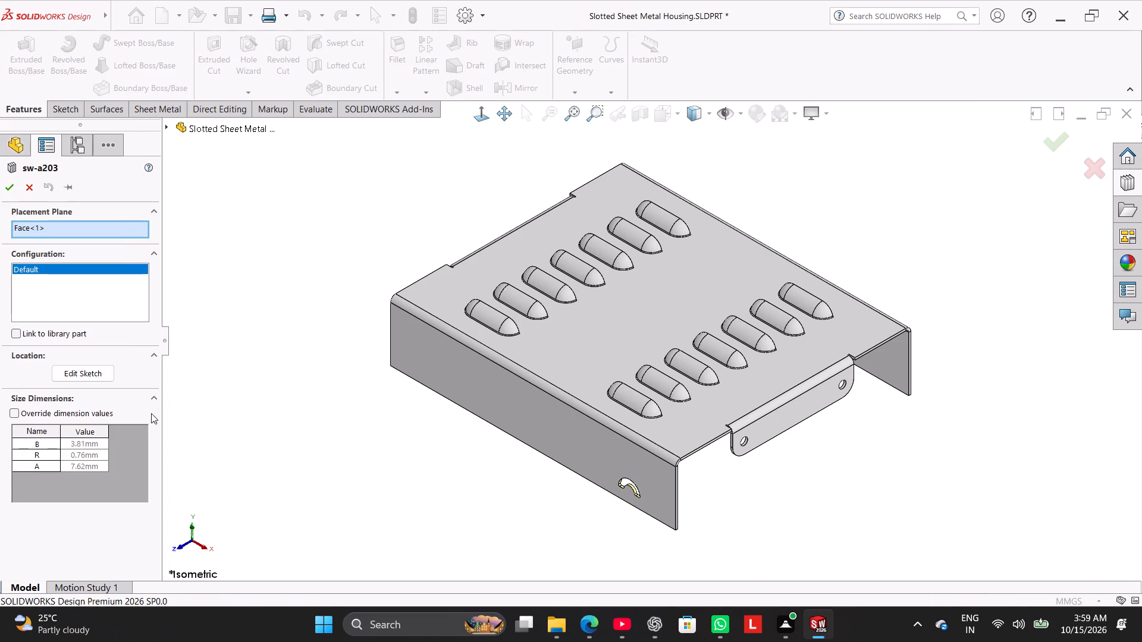
Edit the cutout's location sketch and dimension its horizontal base centerline 15 mm above the flange's lower edge.
left_click(77, 371)
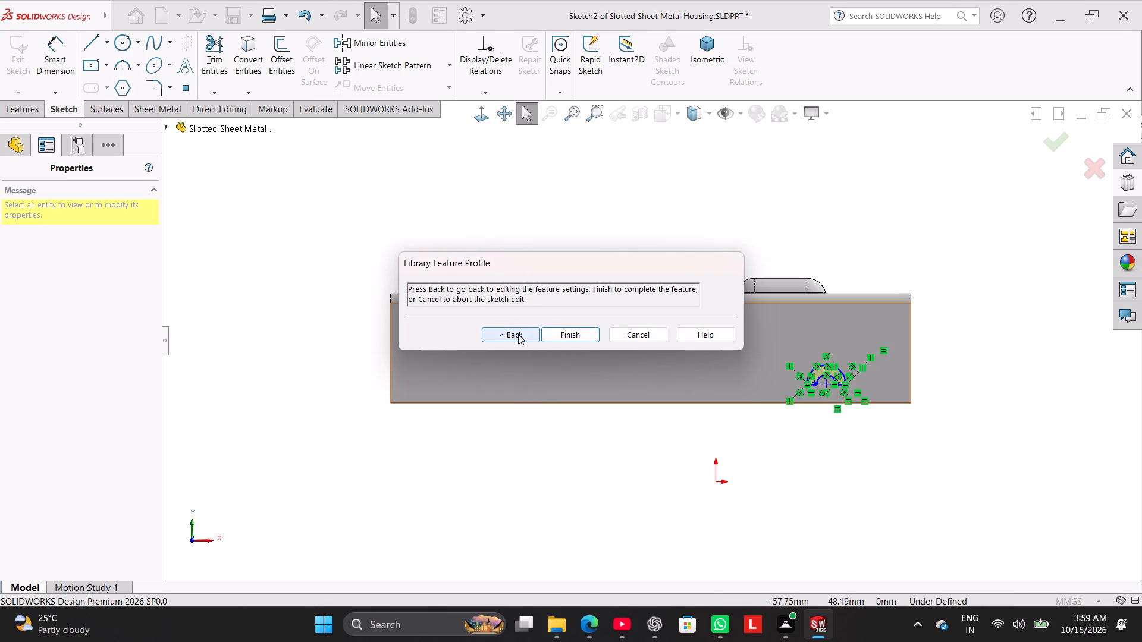
left_click_drag(542, 277, 692, 165)
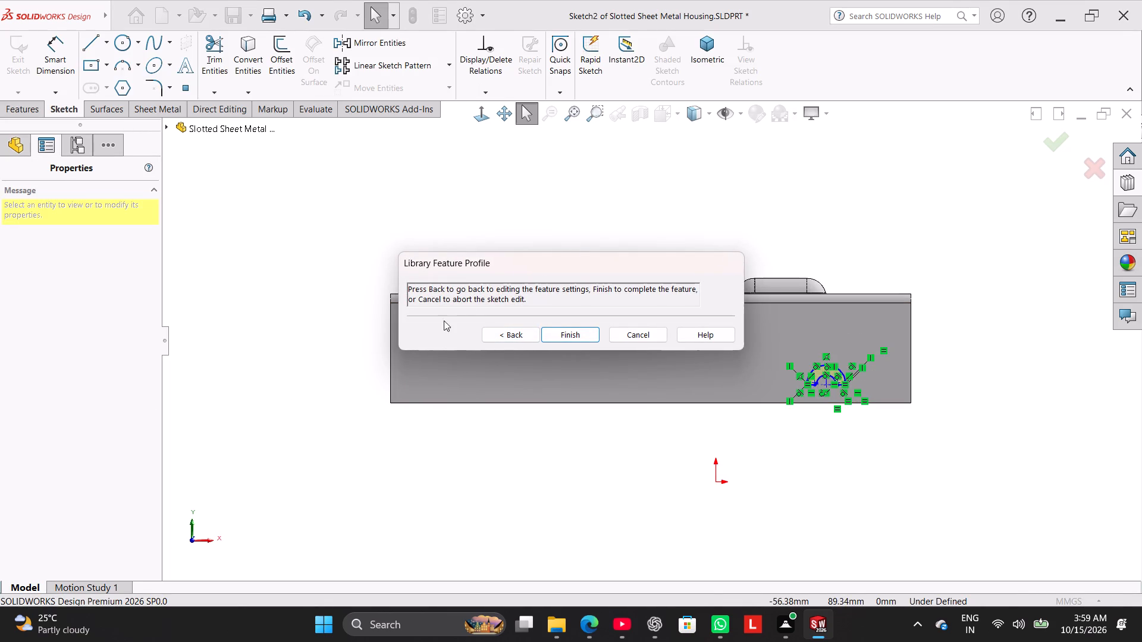
left_click_drag(438, 326, 556, 242)
left_click_drag(407, 335, 497, 259)
left_click_drag(454, 339, 498, 273)
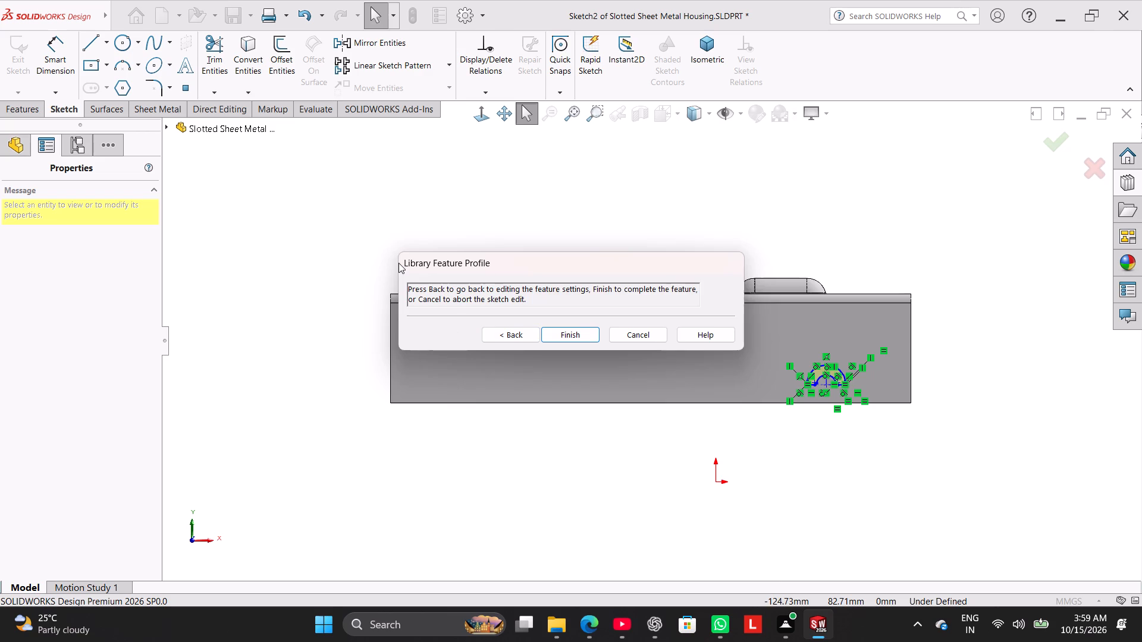
left_click_drag(399, 263, 679, 137)
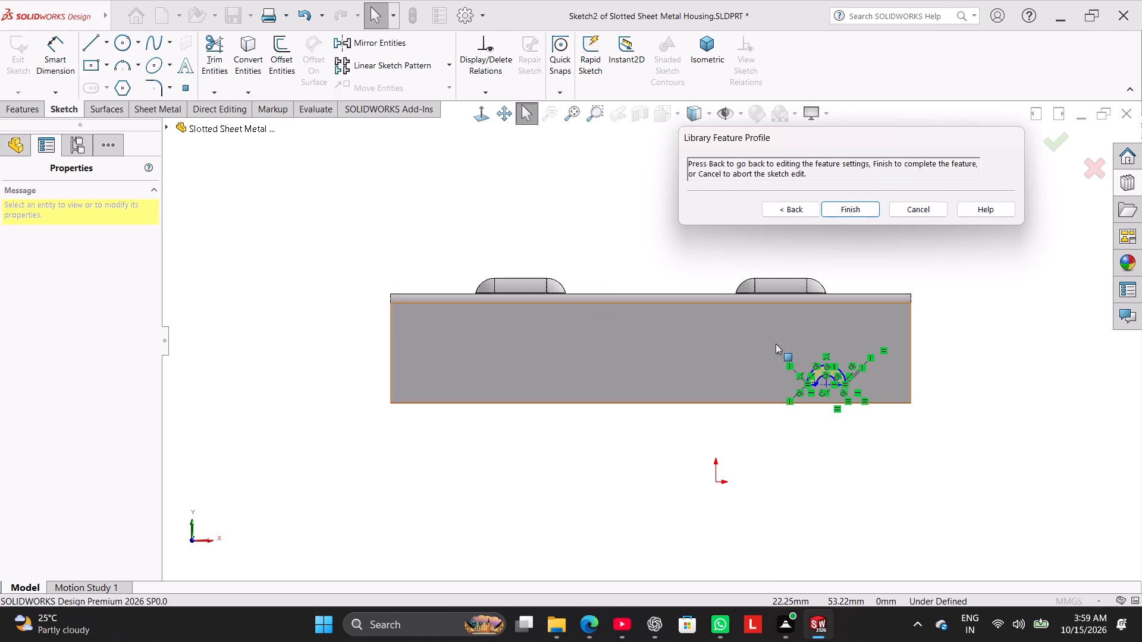
left_click(47, 49)
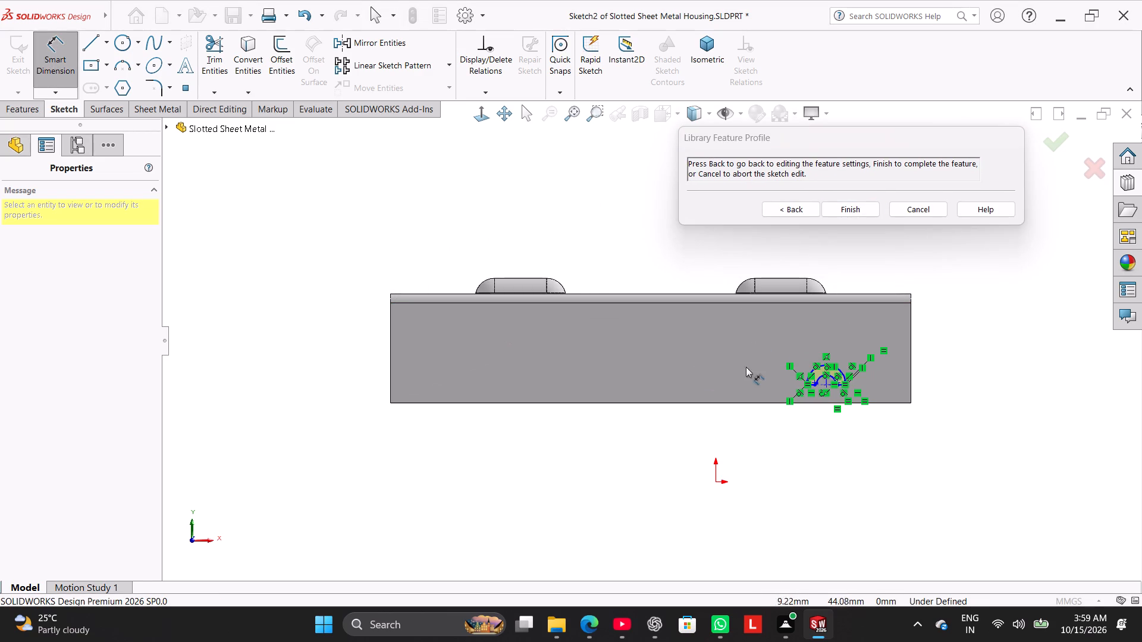
scroll(844, 355, "down", 3)
scroll(792, 376, "down", 2)
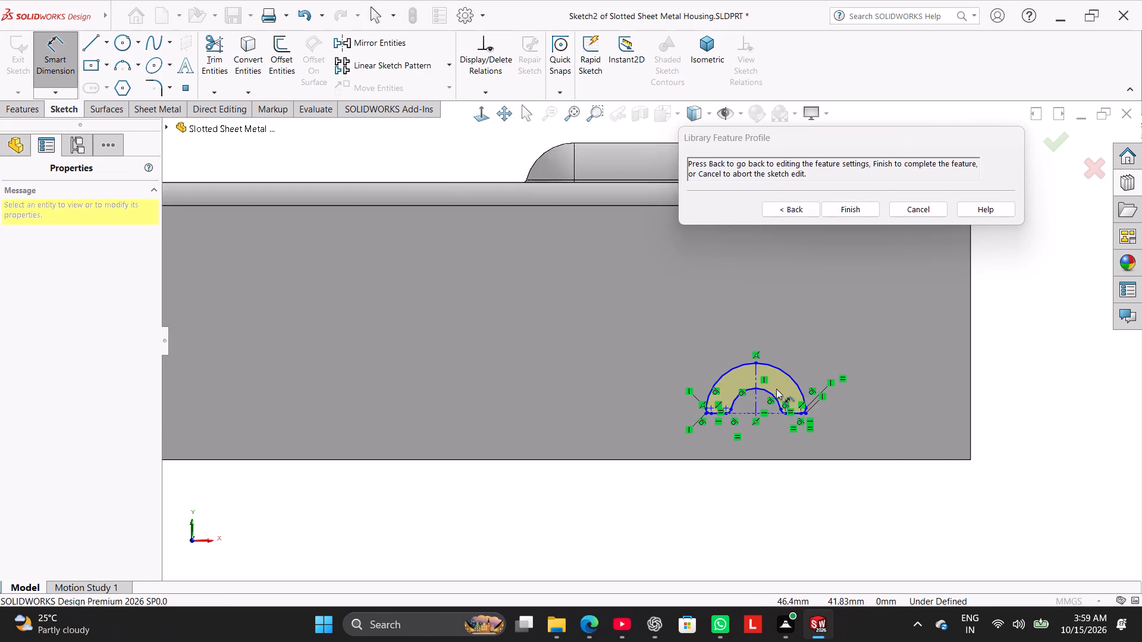
scroll(771, 393, "down", 1)
scroll(698, 417, "down", 2)
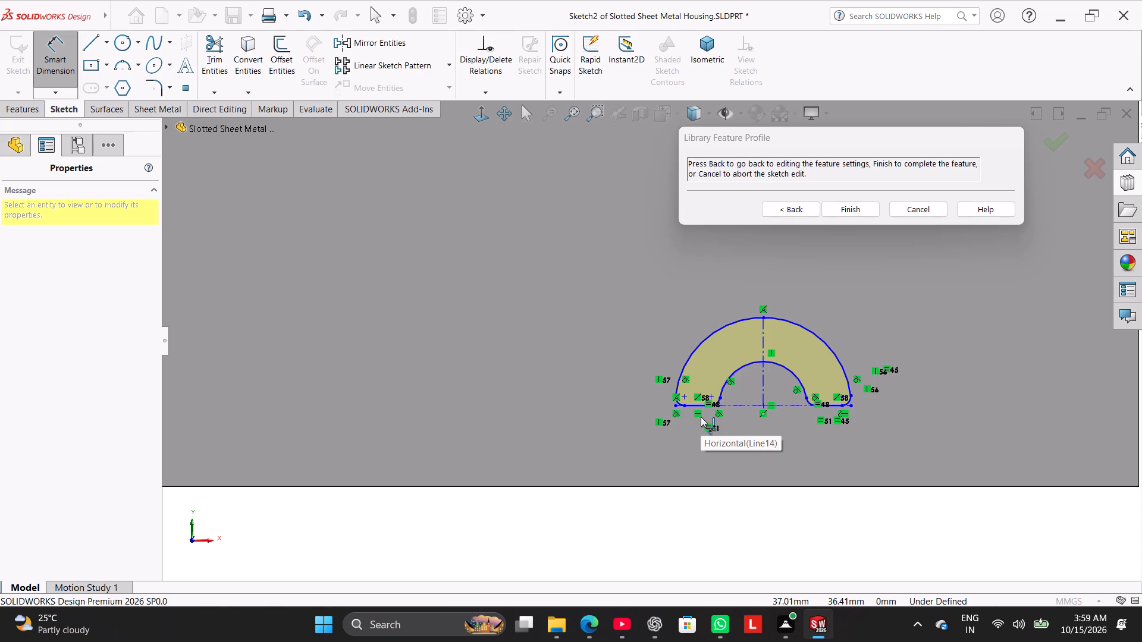
scroll(745, 413, "down", 3)
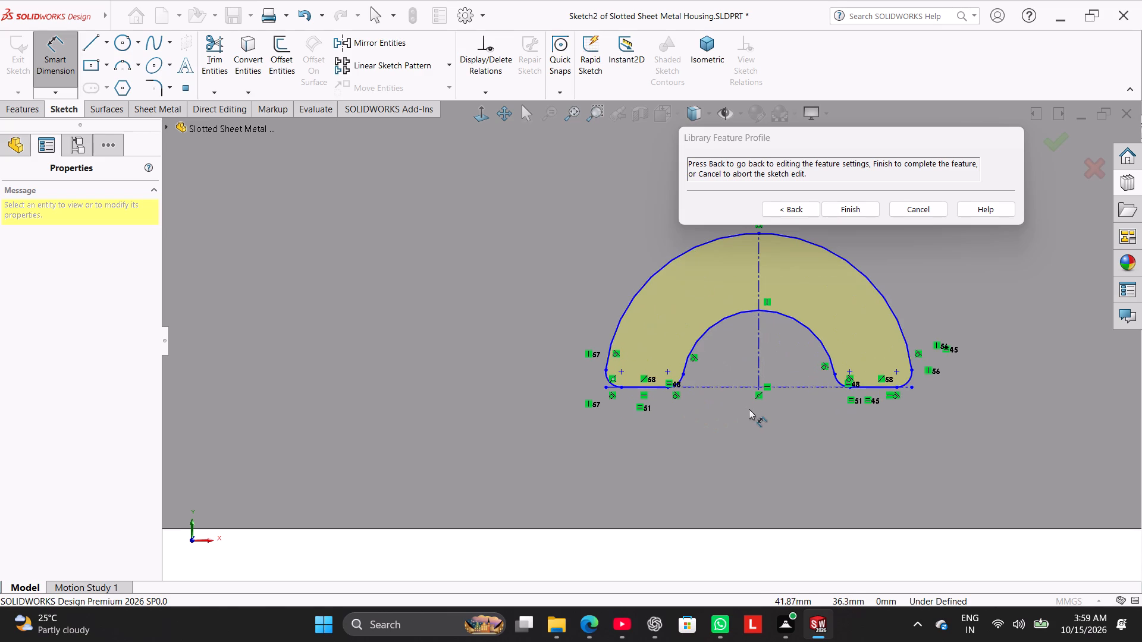
left_click(805, 388)
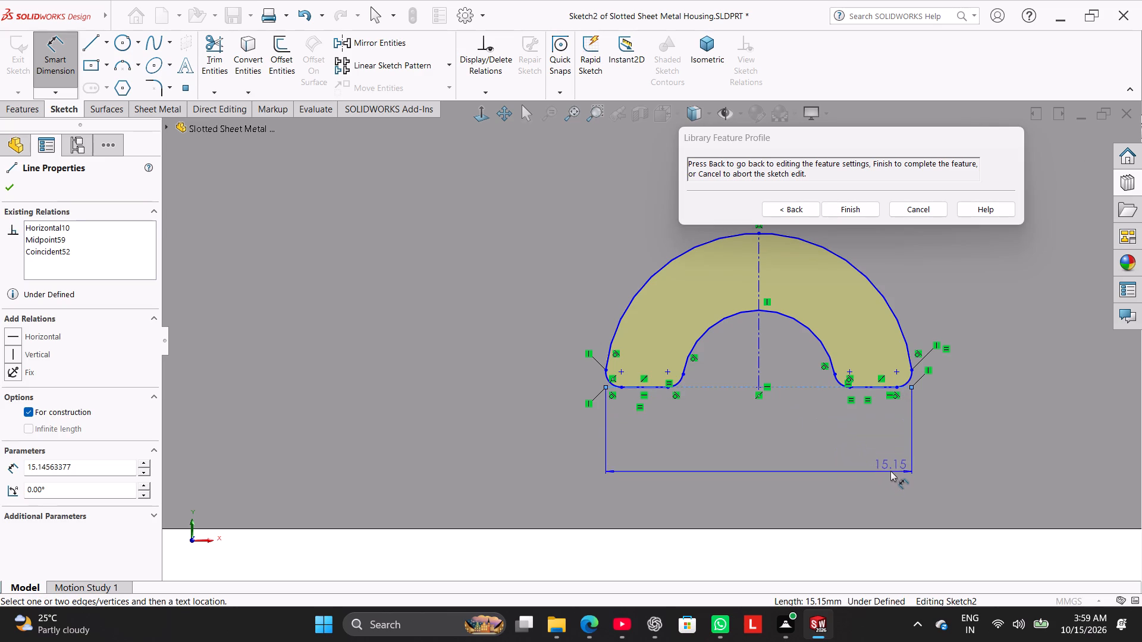
left_click(897, 529)
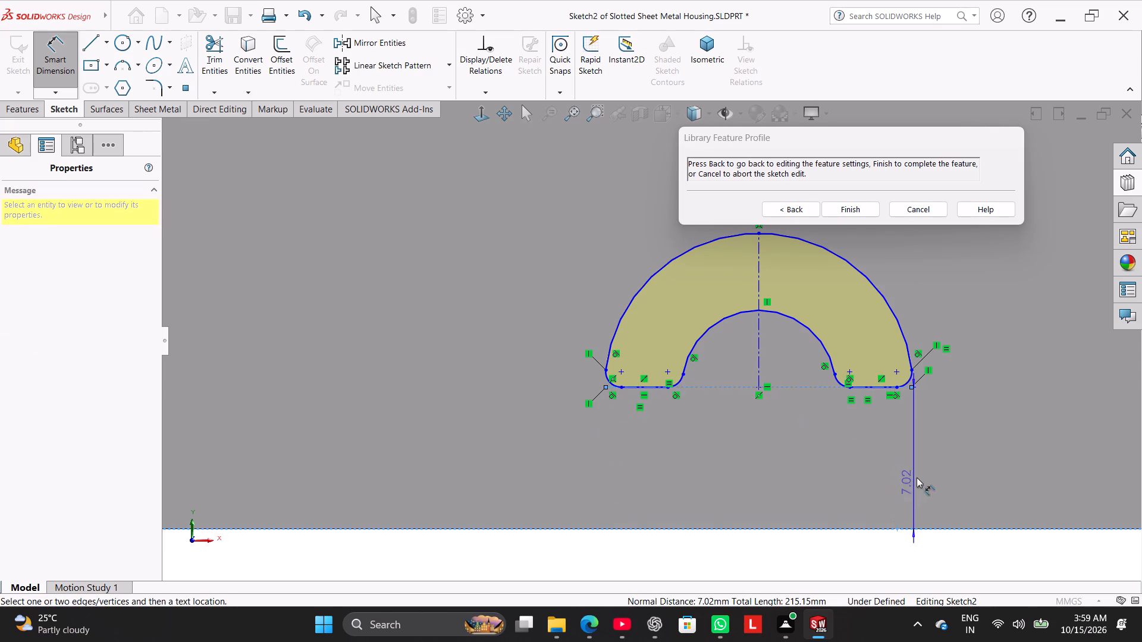
scroll(1002, 442, "up", 5)
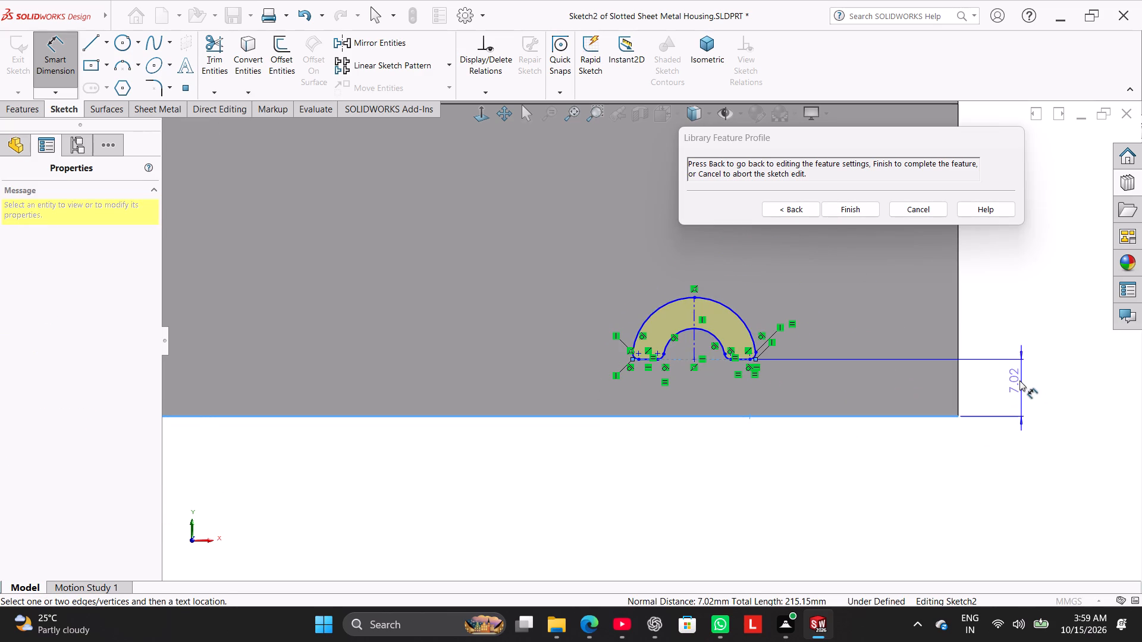
left_click(1013, 382)
type("15")
key("Return")
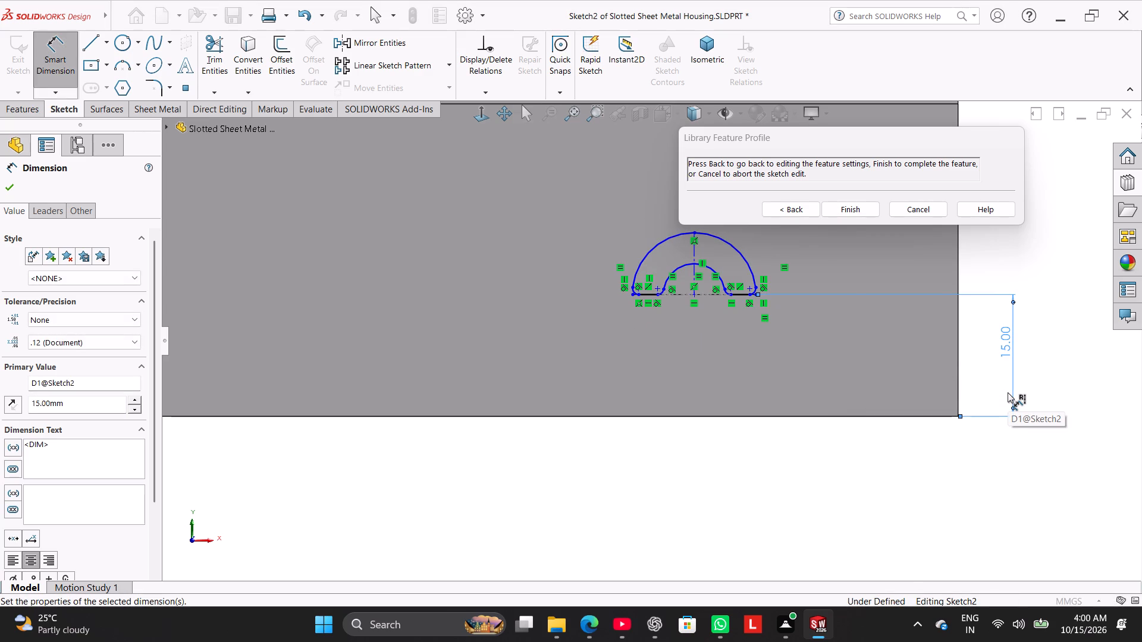
Dimension the cutout's vertical centerline 40 mm from the flange's nearer end edge and return to the library feature settings.
left_click_drag(689, 134, 804, 80)
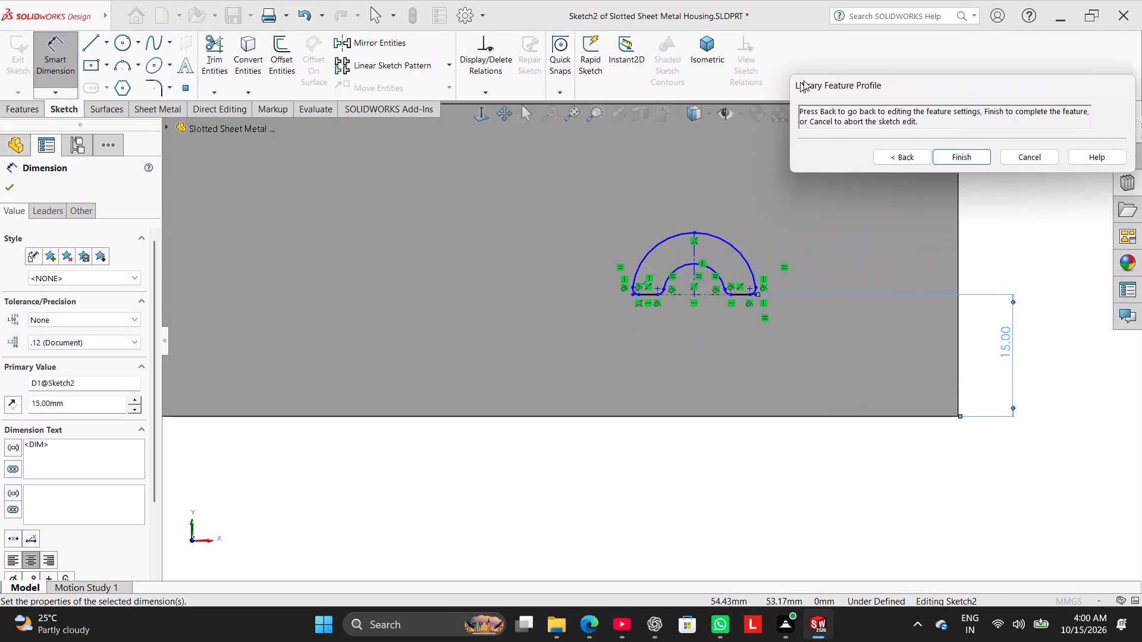
left_click_drag(804, 80, 860, 39)
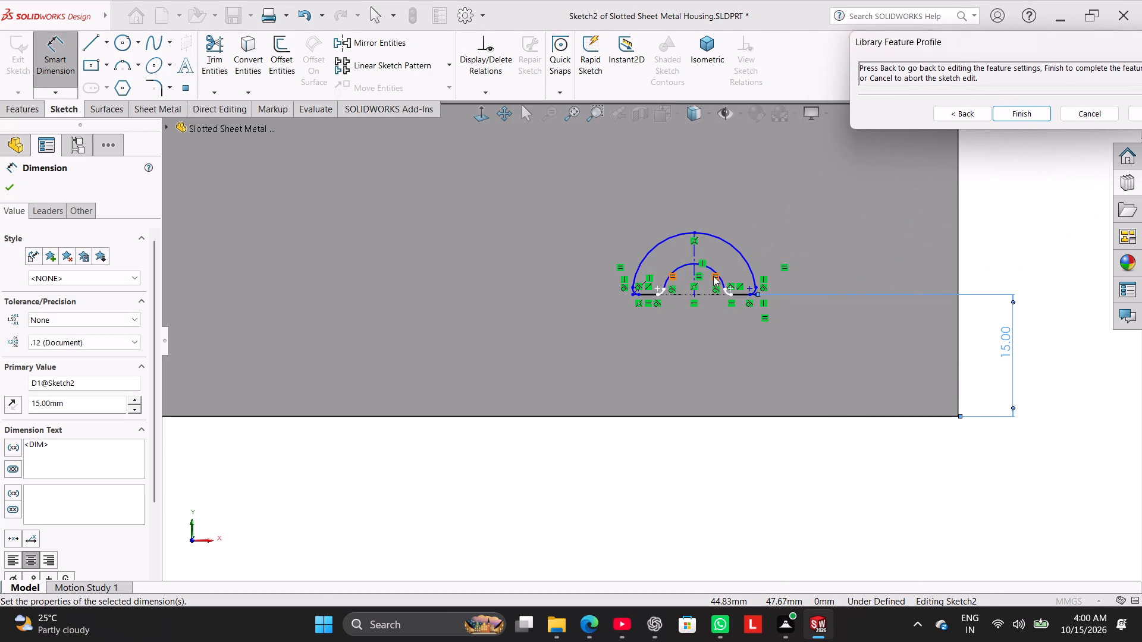
scroll(703, 271, "down", 2)
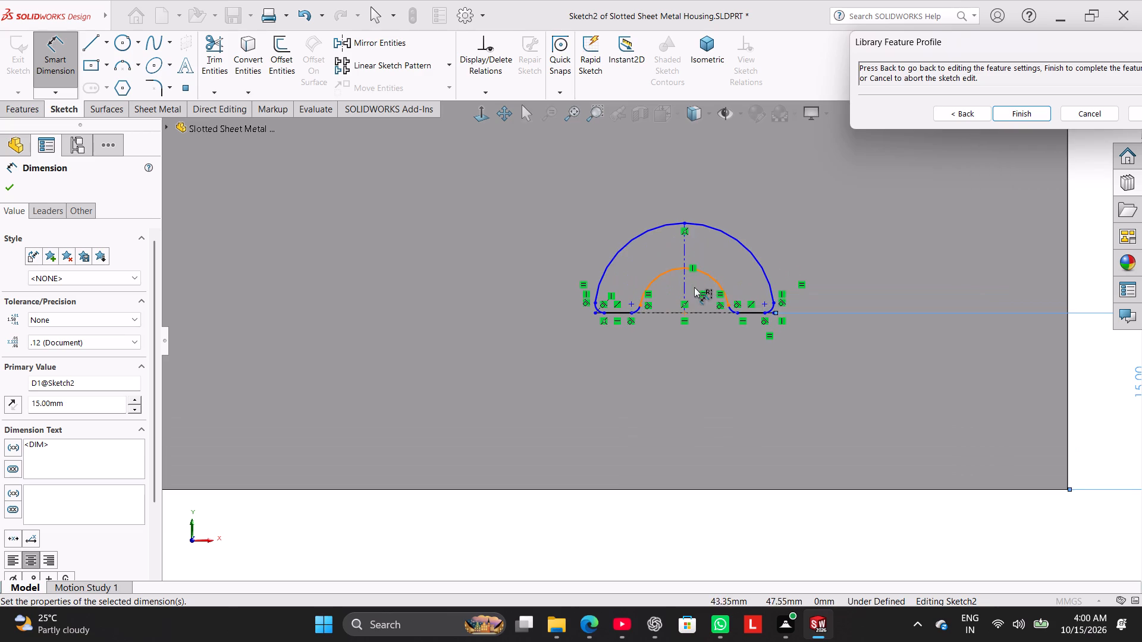
left_click(684, 281)
scroll(810, 523, "up", 1)
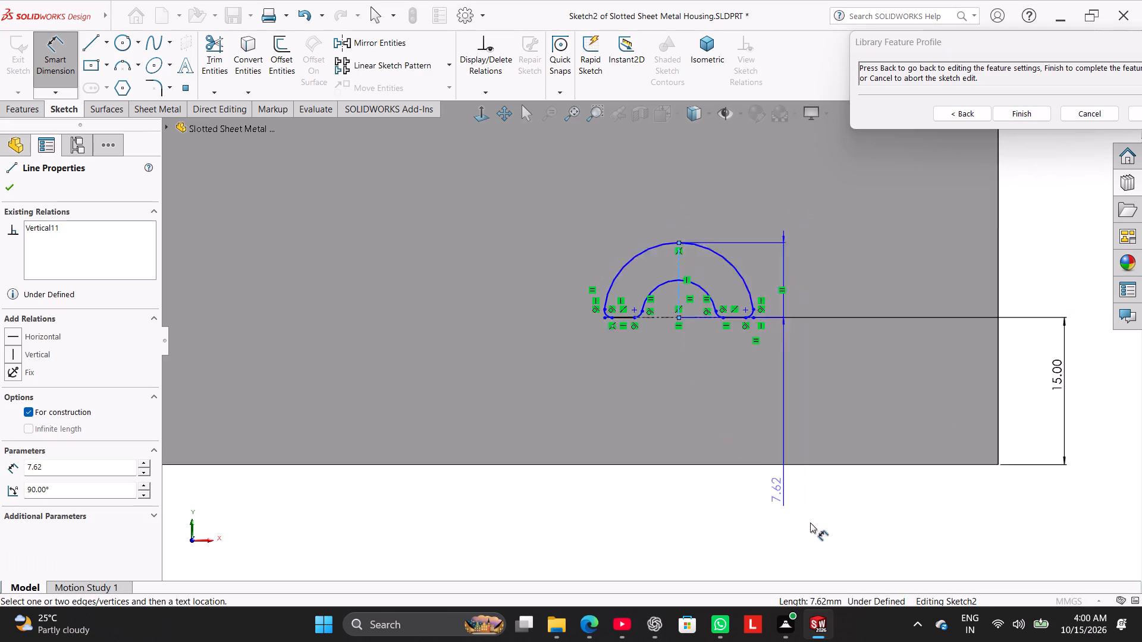
scroll(810, 523, "up", 2)
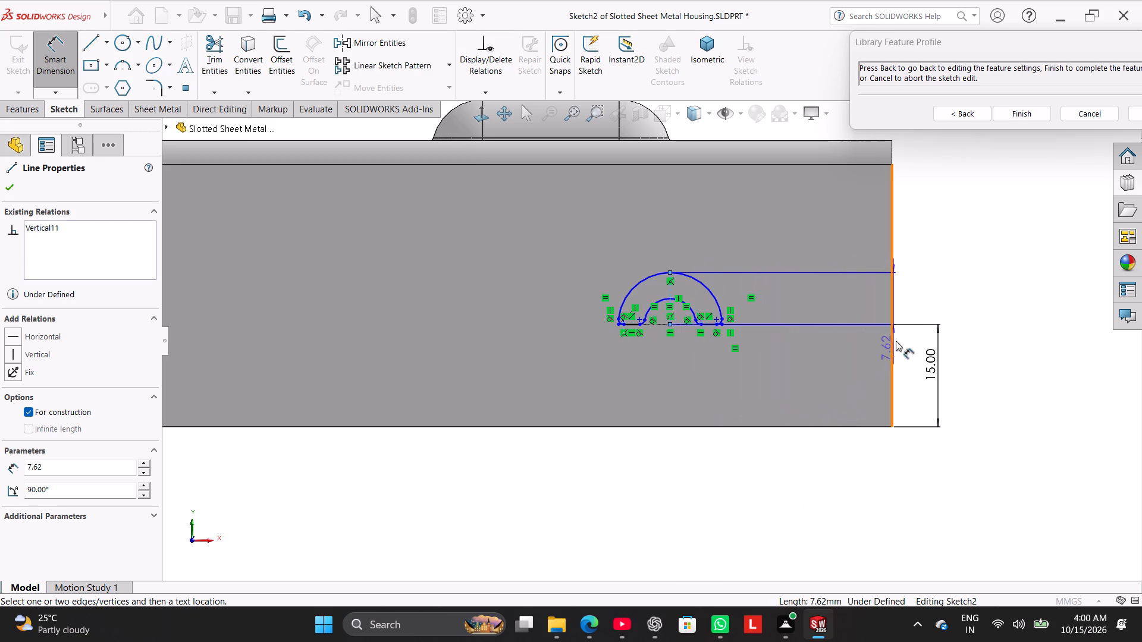
left_click(893, 300)
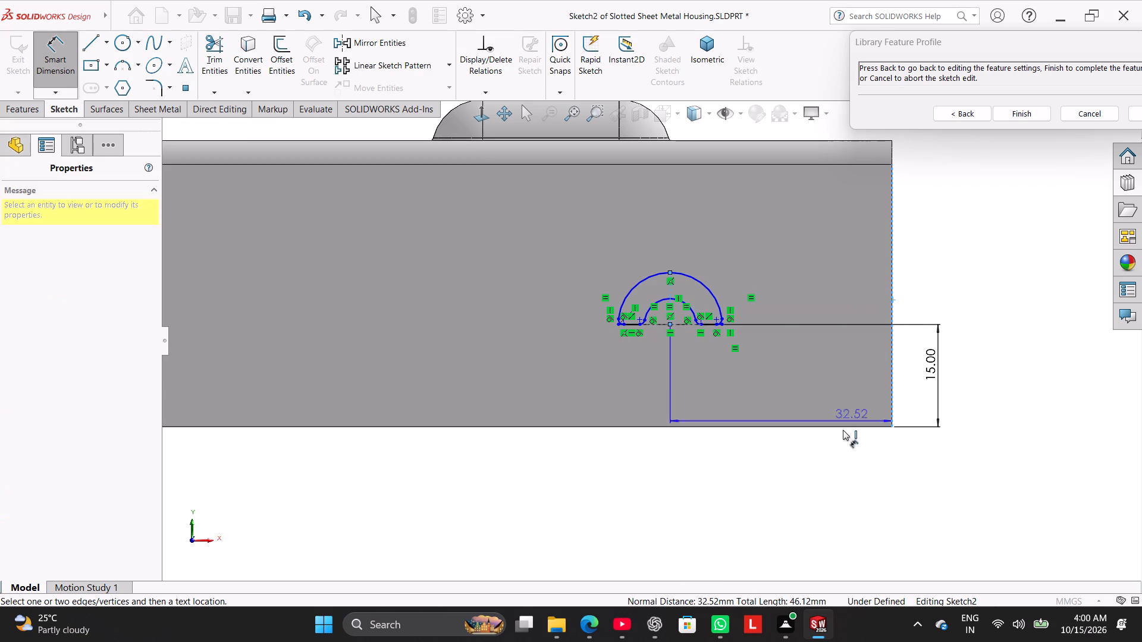
left_click(765, 468)
type("40")
key("Return")
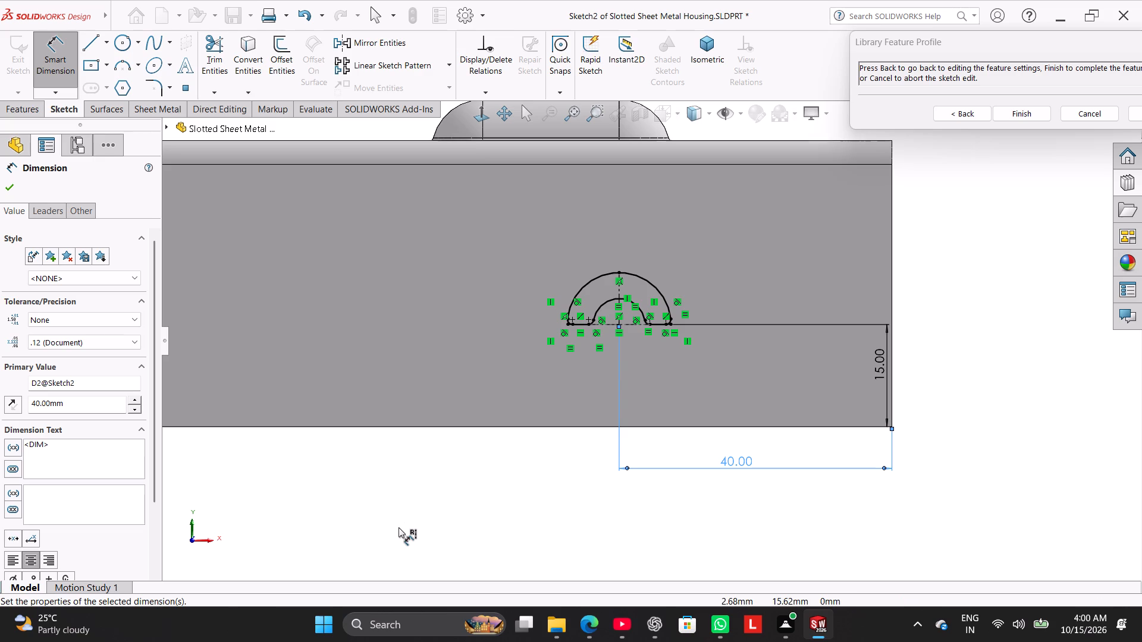
right_click(962, 250)
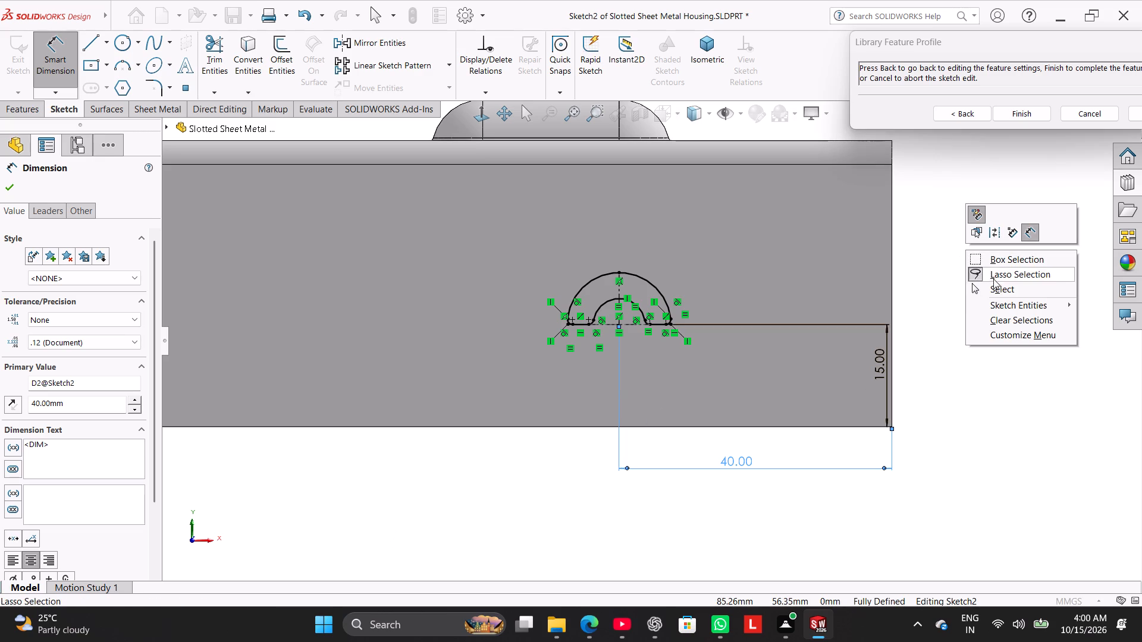
left_click(999, 285)
left_click(969, 118)
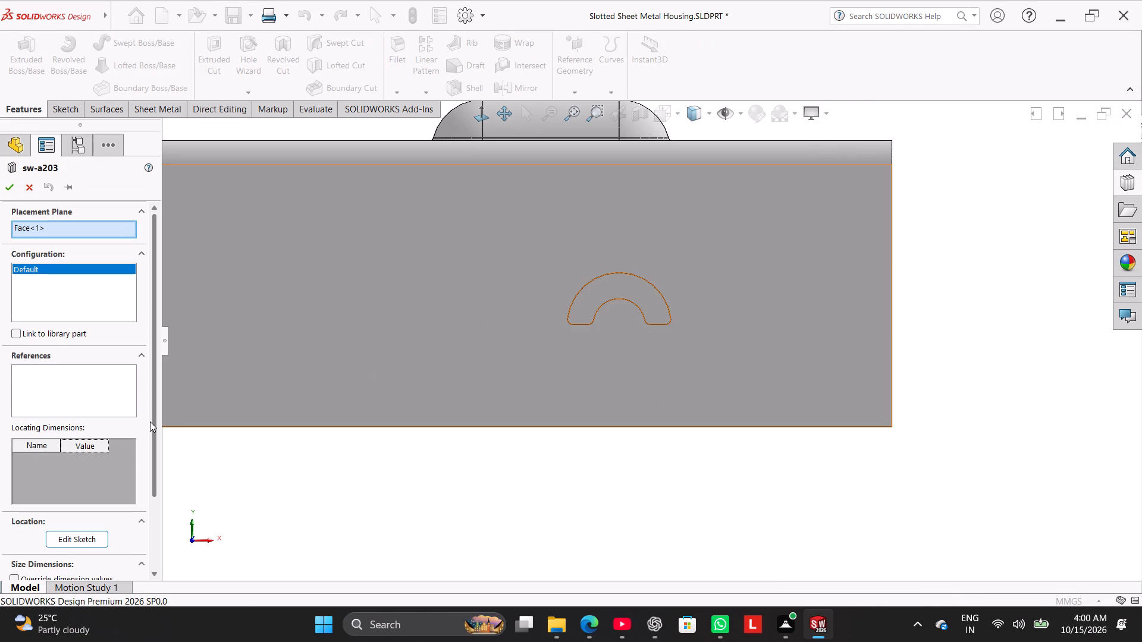
Override the sw-a203 cutout's size dimensions with B 5 mm, R 0.8 mm and A 10 mm, and accept the library feature.
left_click_drag(150, 420, 162, 508)
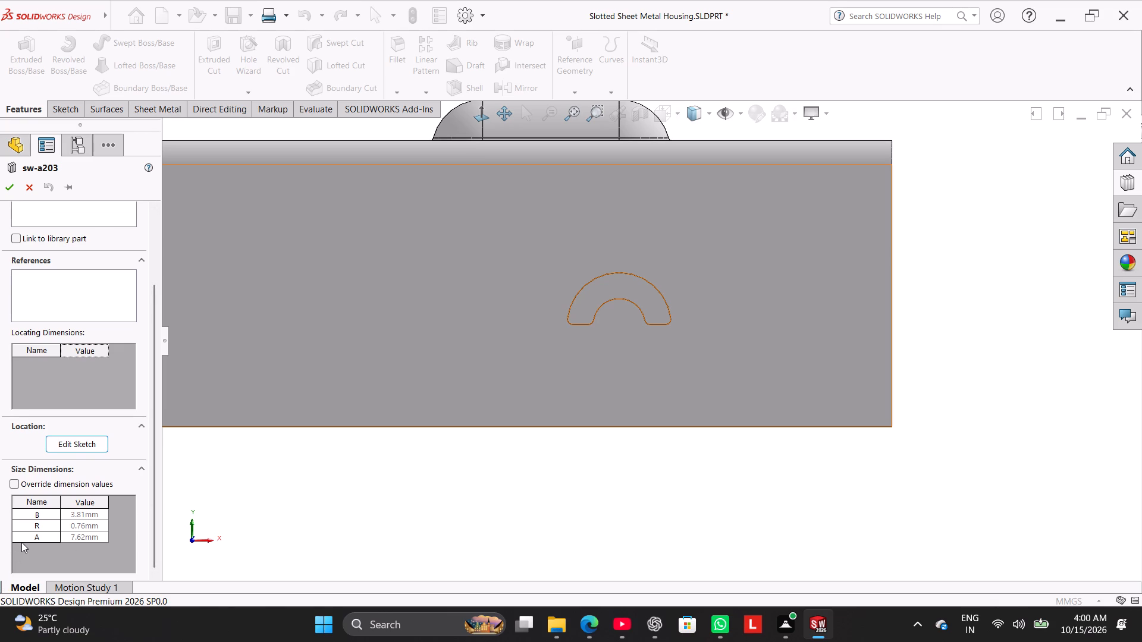
double_click(73, 516)
left_click(15, 483)
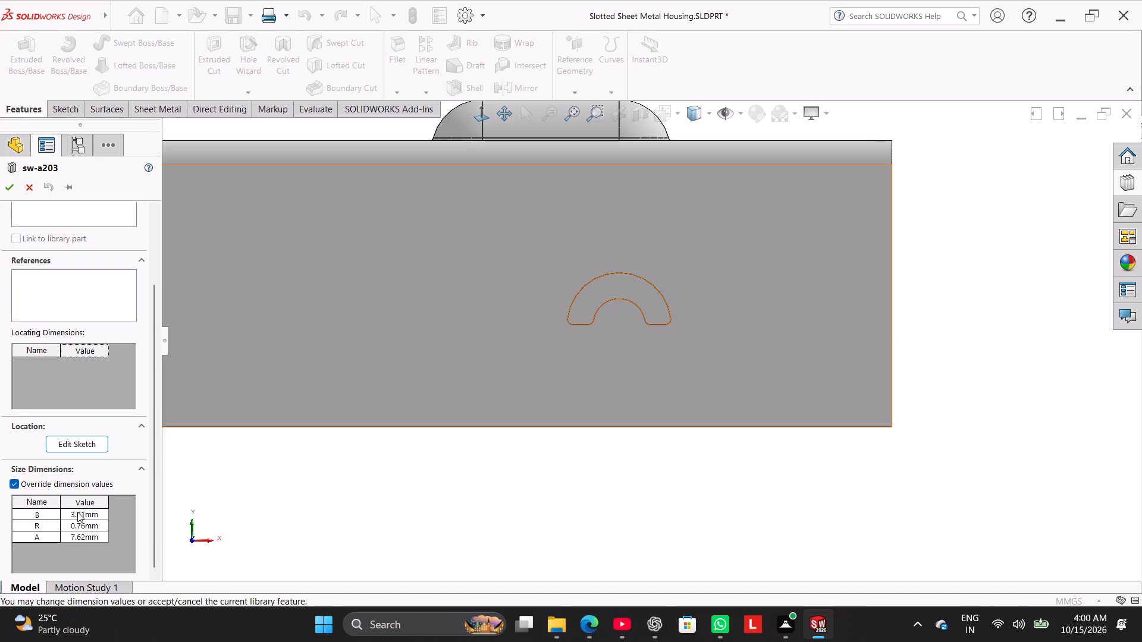
double_click(79, 512)
key("5")
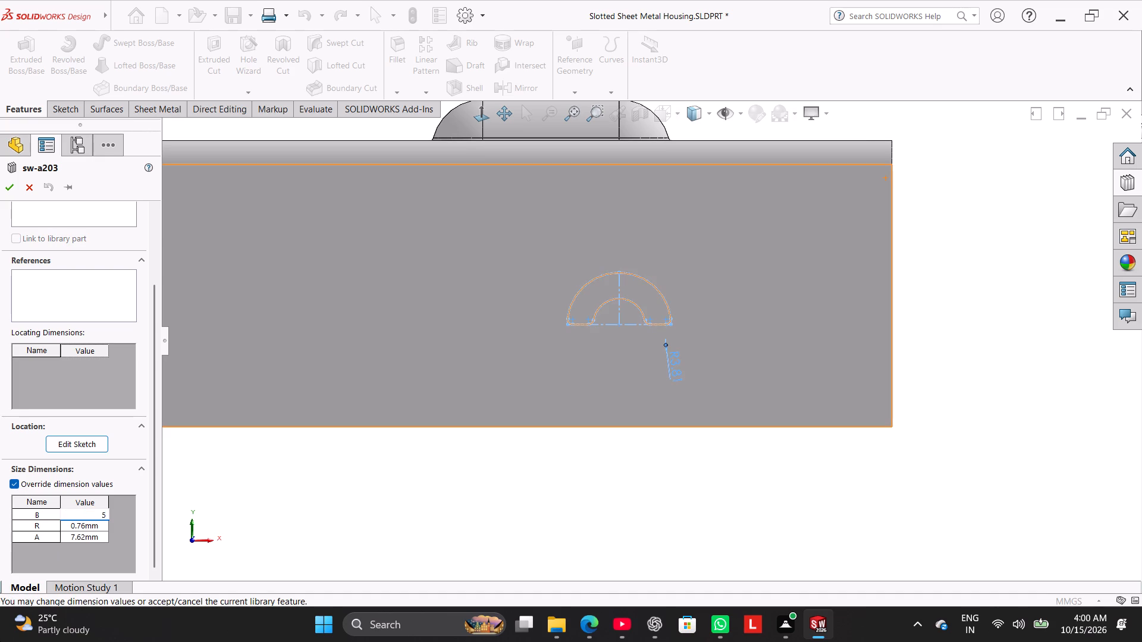
key("Return")
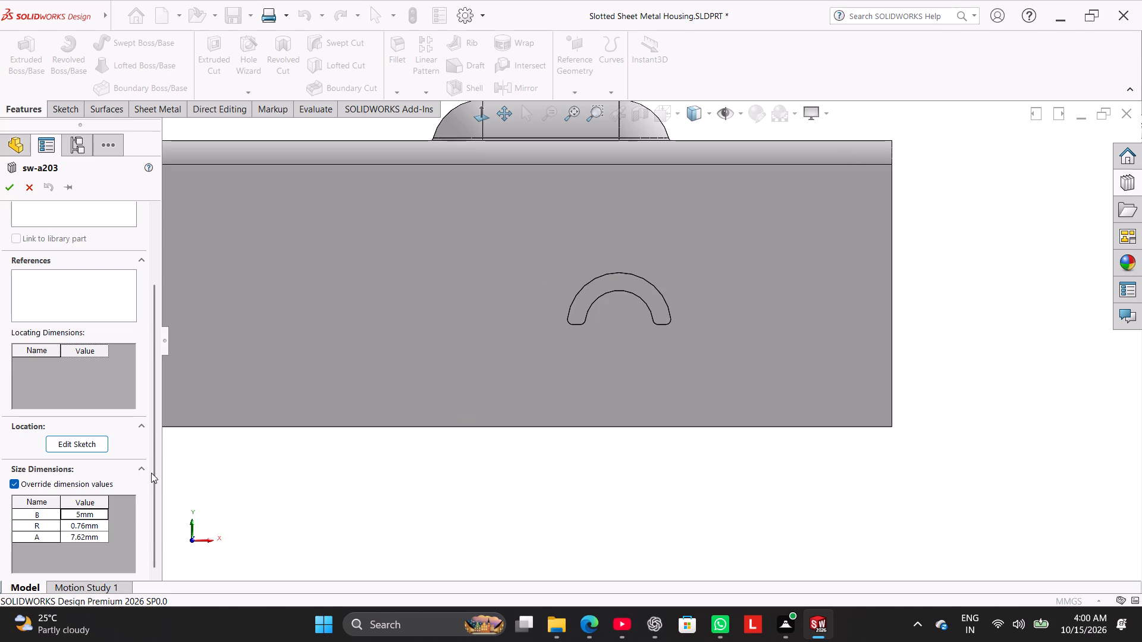
double_click(84, 527)
type("0.8")
key("Return")
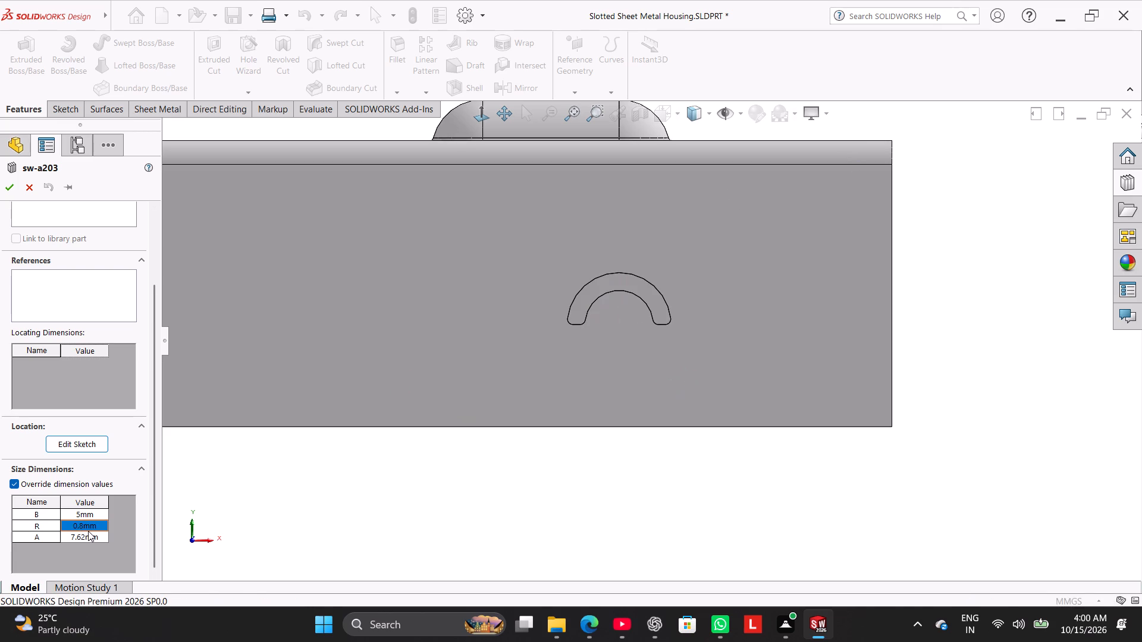
double_click(95, 534)
type("10")
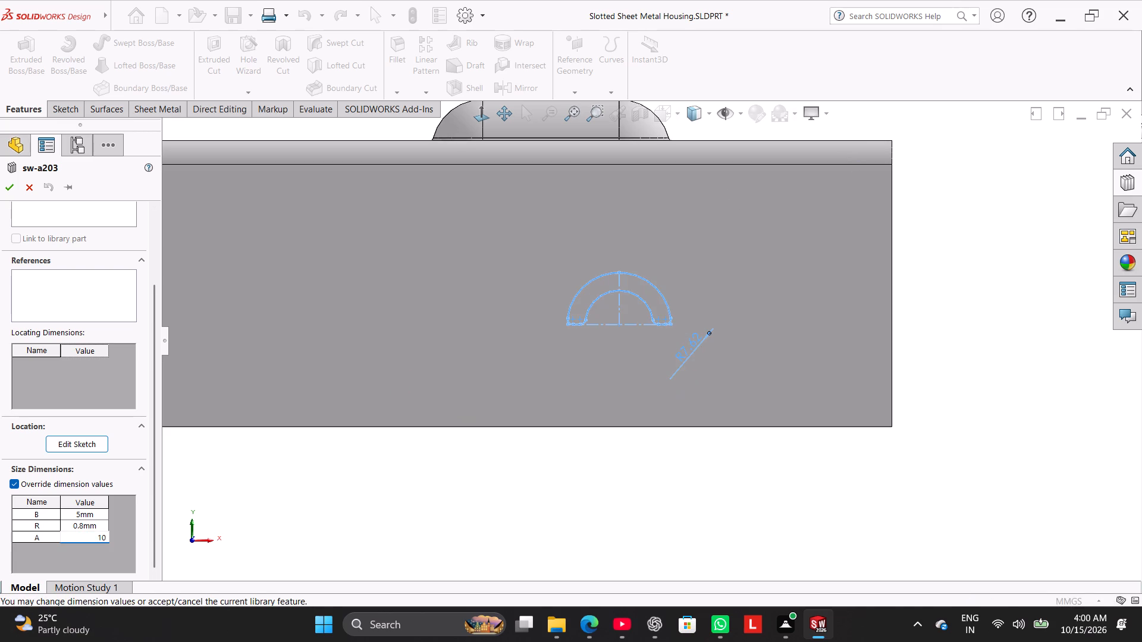
key("Return")
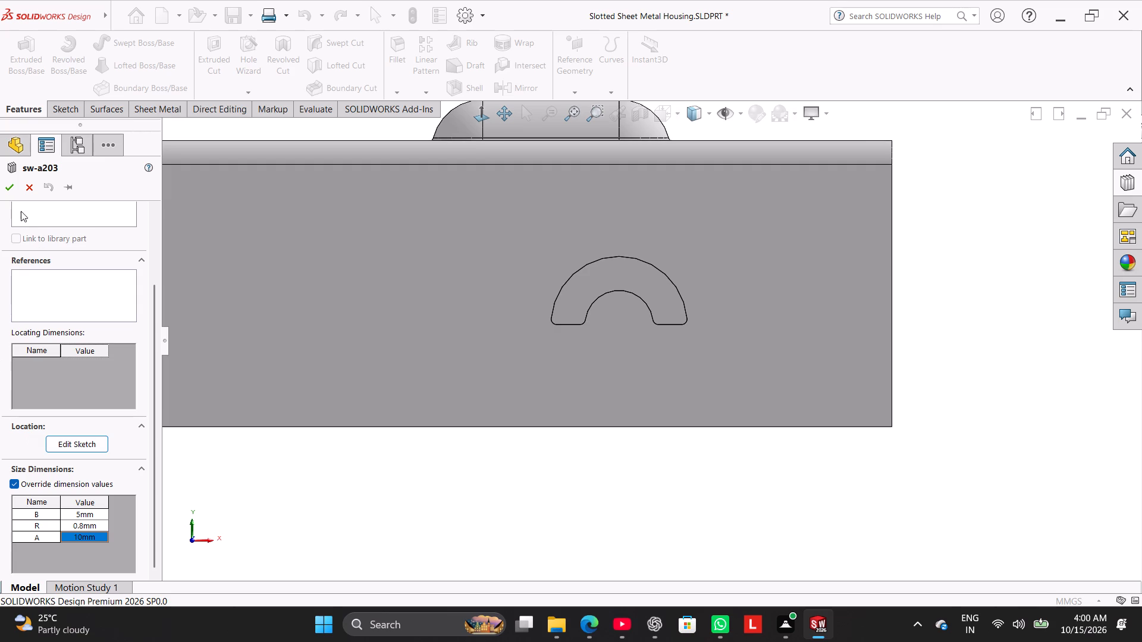
left_click(8, 189)
Look through the Design Library's forming tools for embosses, extruded flanges, lances, louvers and ribs, ending on the embosses.
scroll(469, 435, "up", 4)
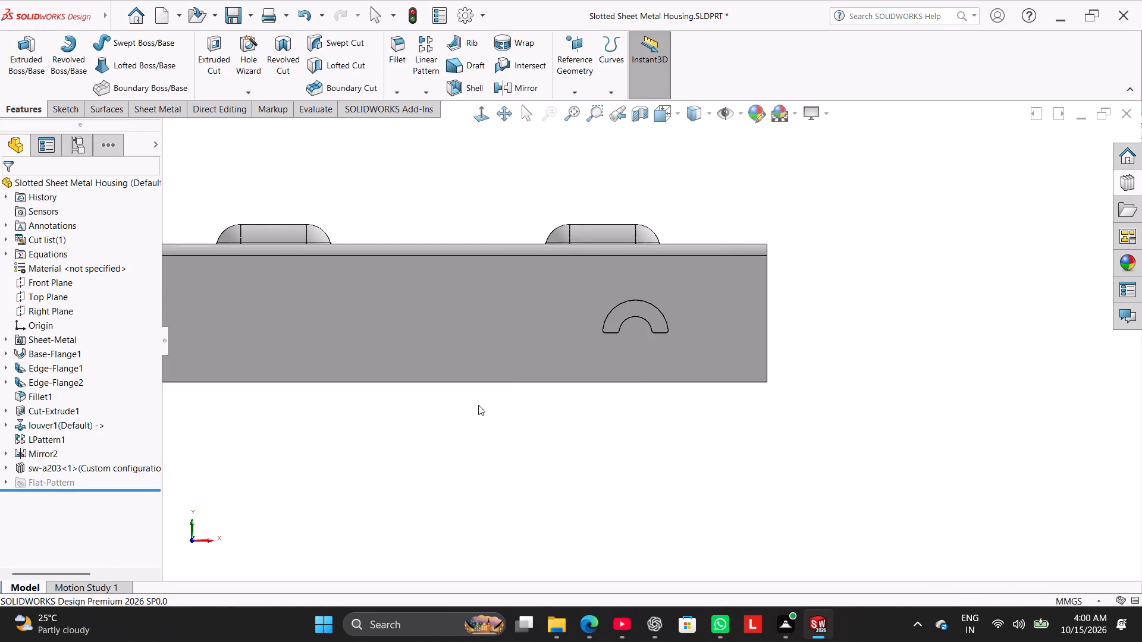
middle_click_drag(466, 436, 431, 479)
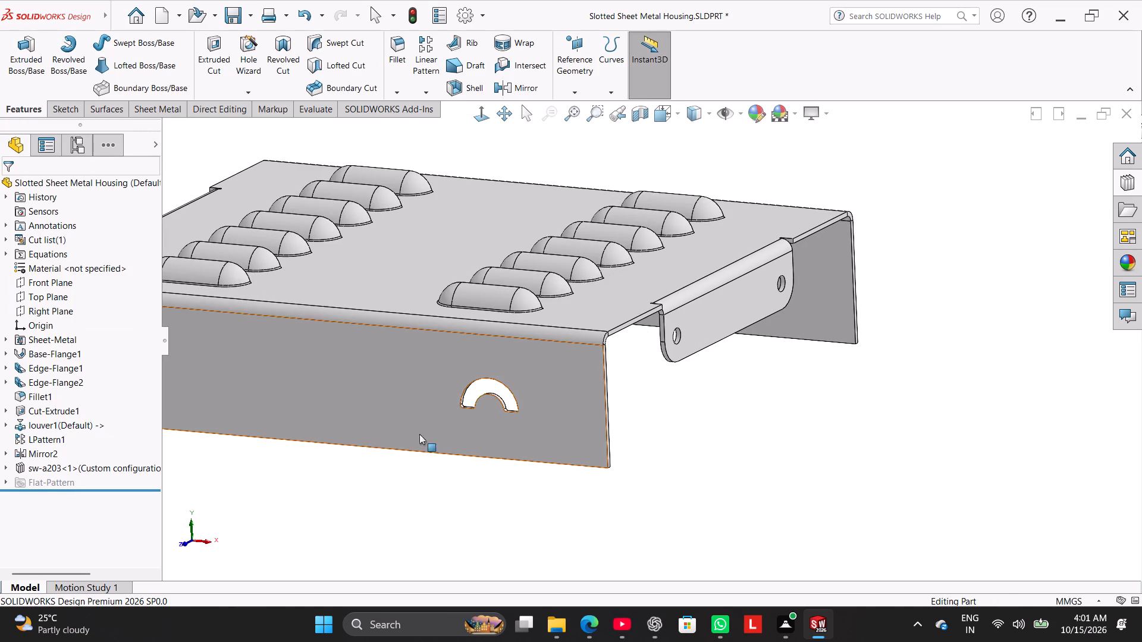
left_click(1130, 180)
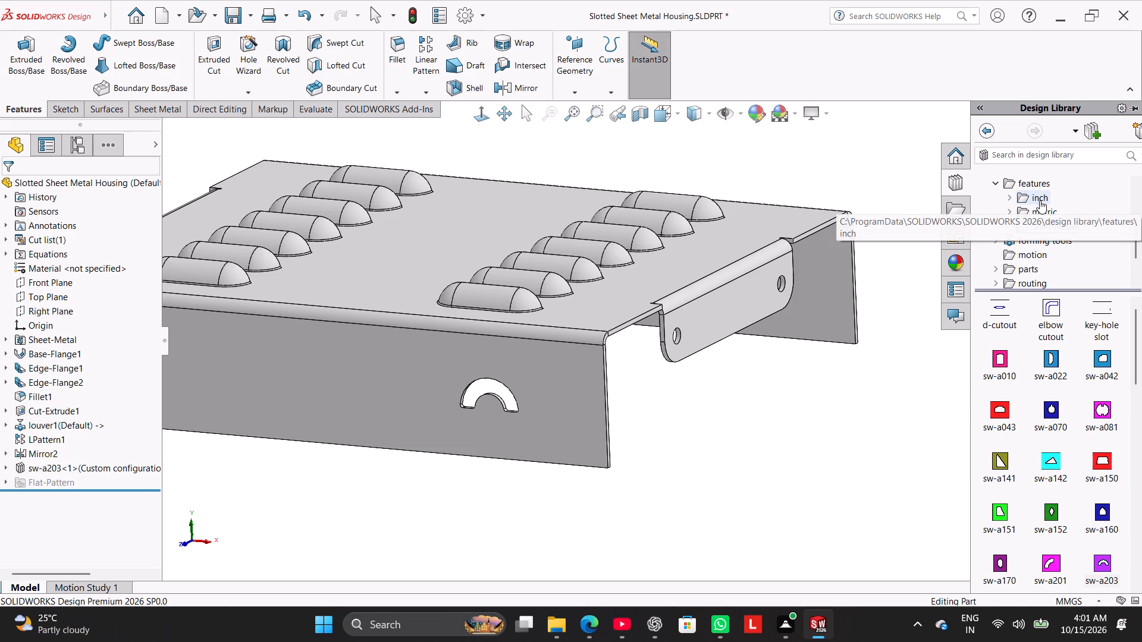
left_click(995, 184)
left_click(997, 199)
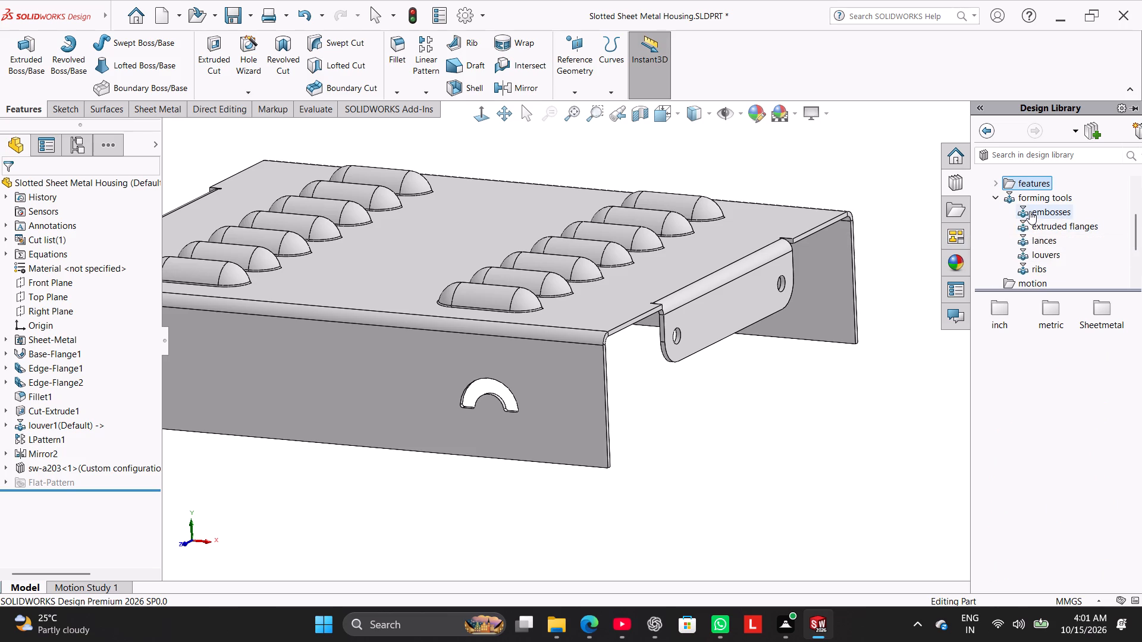
left_click(1030, 211)
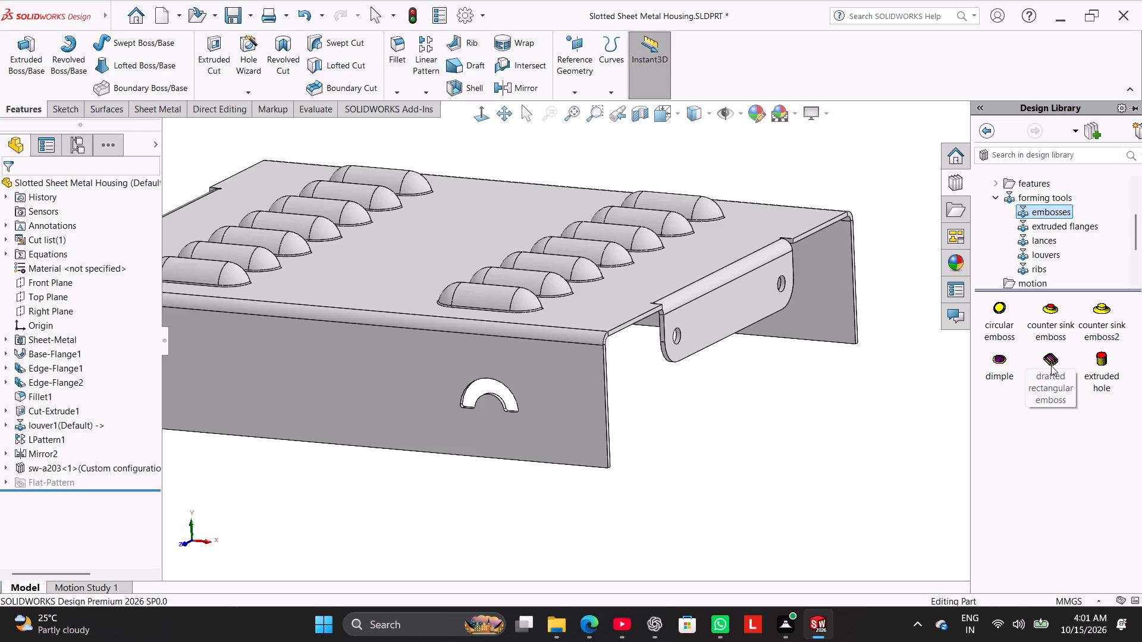
left_click(1093, 423)
scroll(1086, 425, "down", 4)
left_click(1137, 235)
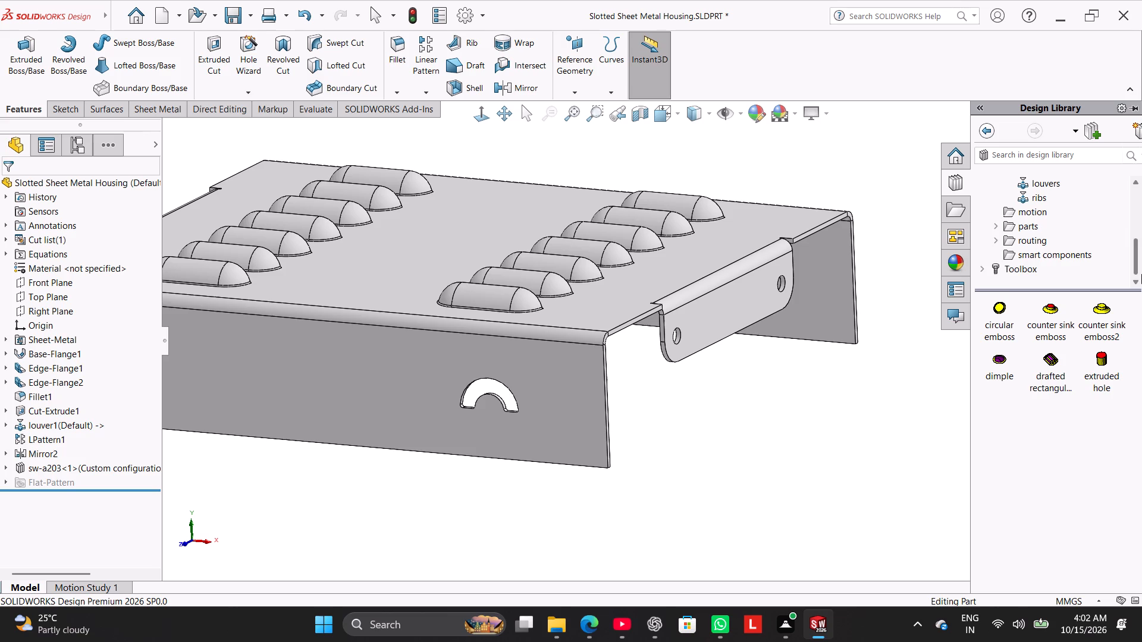
left_click_drag(1084, 471, 1086, 455)
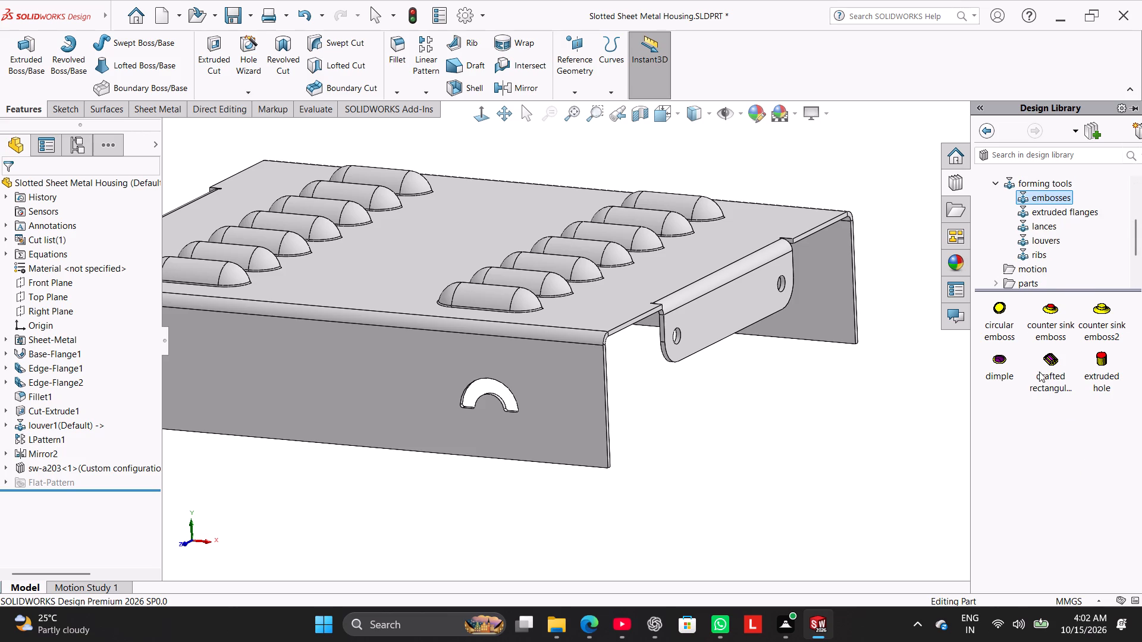
left_click(1027, 216)
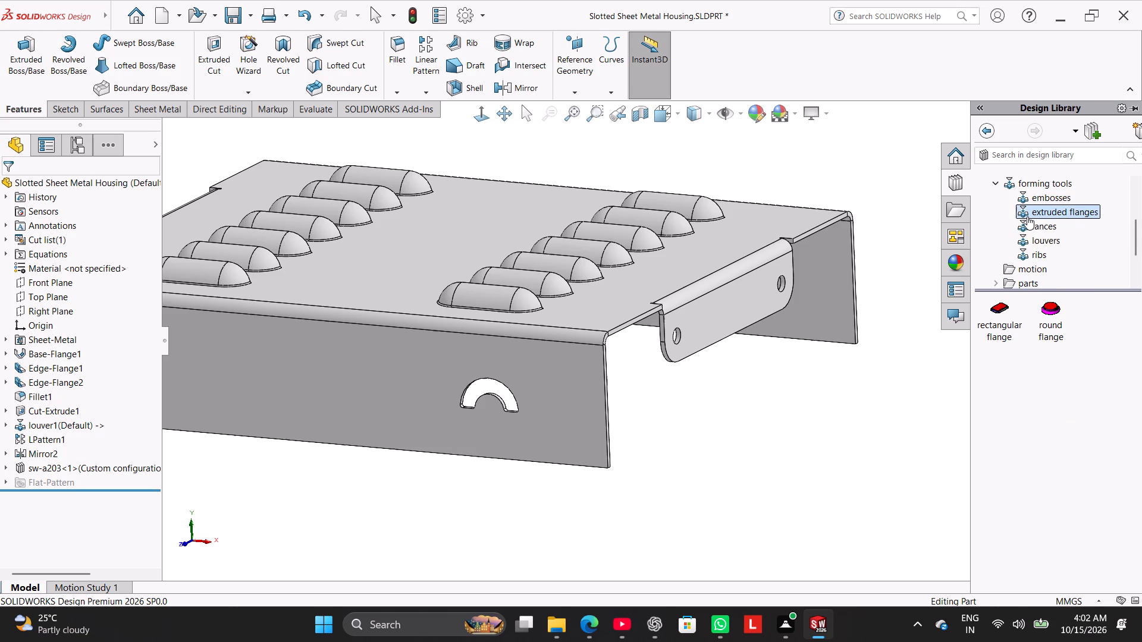
left_click(1035, 226)
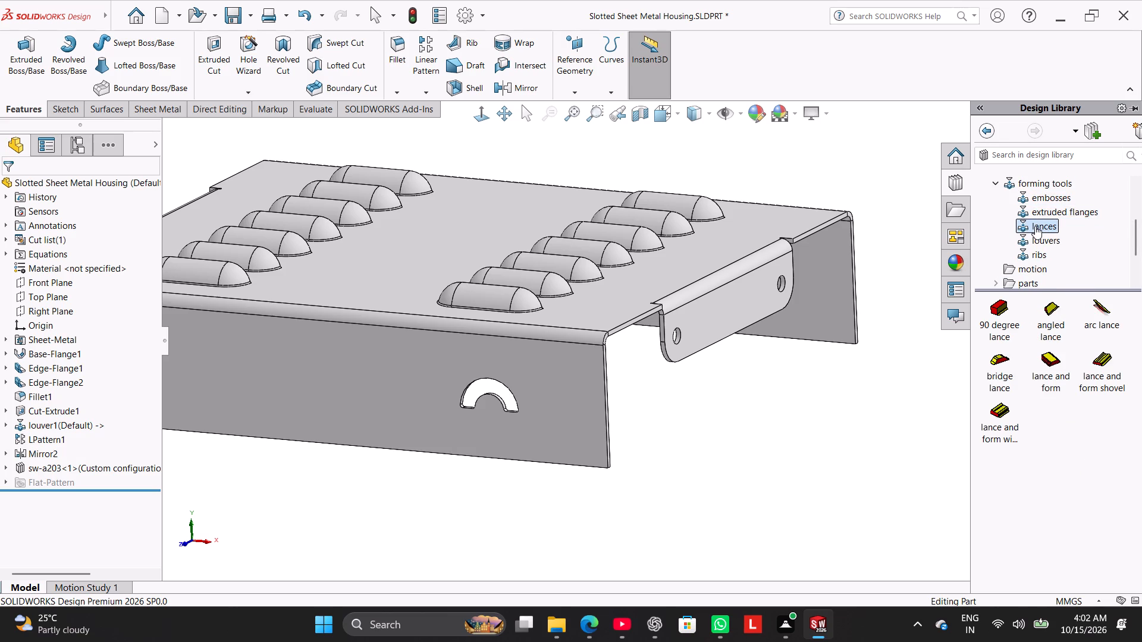
left_click(1039, 244)
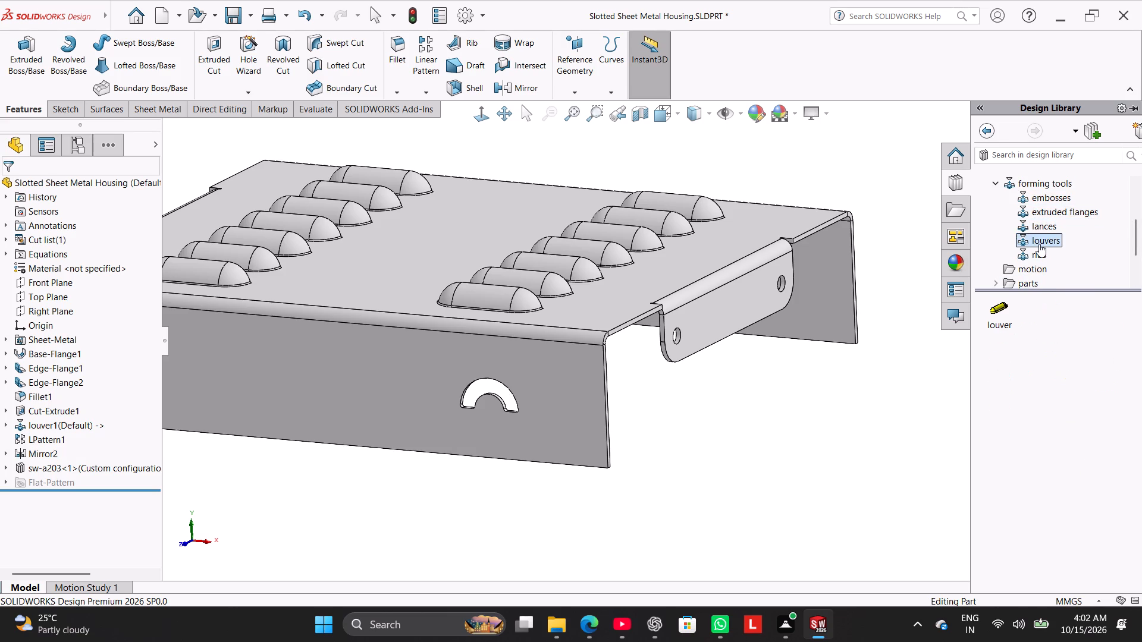
left_click(1039, 256)
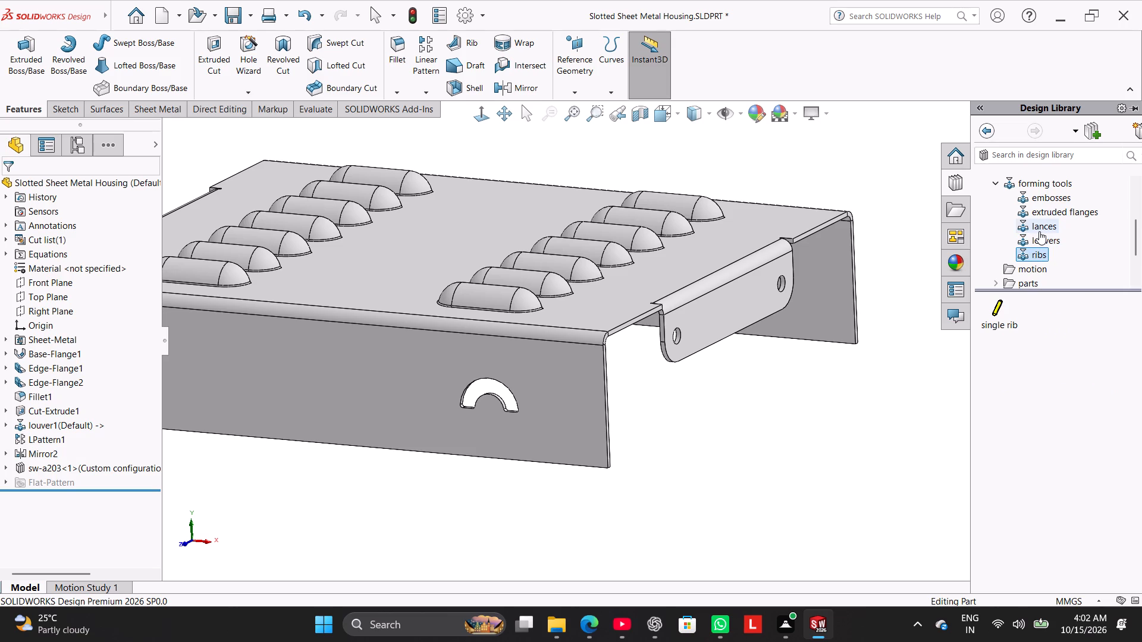
left_click(1036, 202)
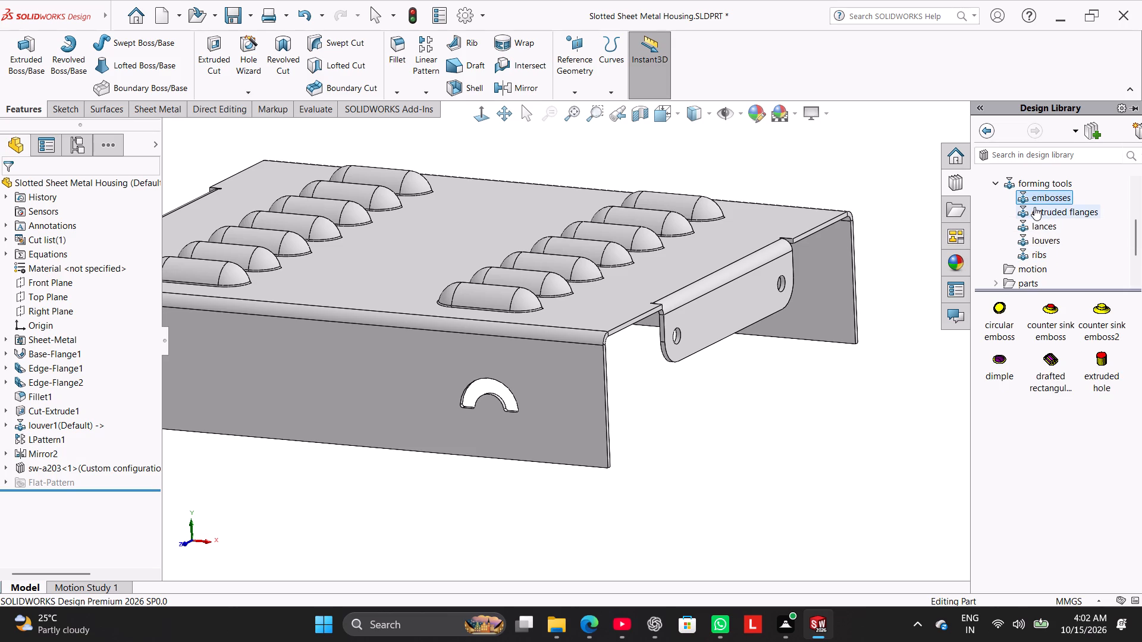
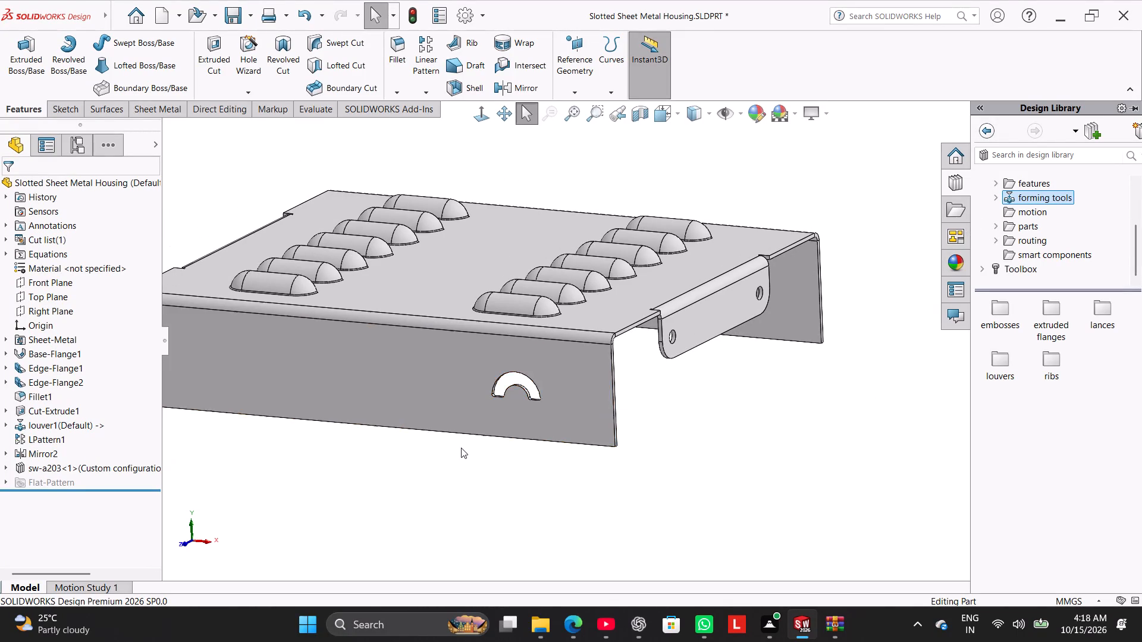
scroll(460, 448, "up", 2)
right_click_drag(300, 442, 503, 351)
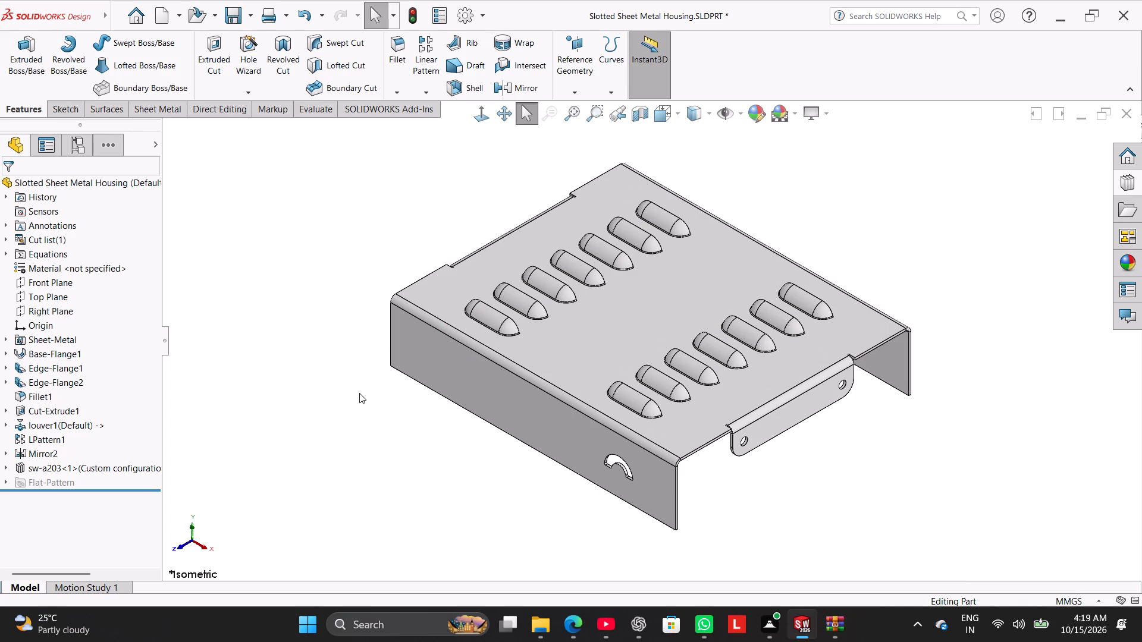
Search SOLIDWORKS Help for "emboss" and look over the results in the browser.
left_click(909, 18)
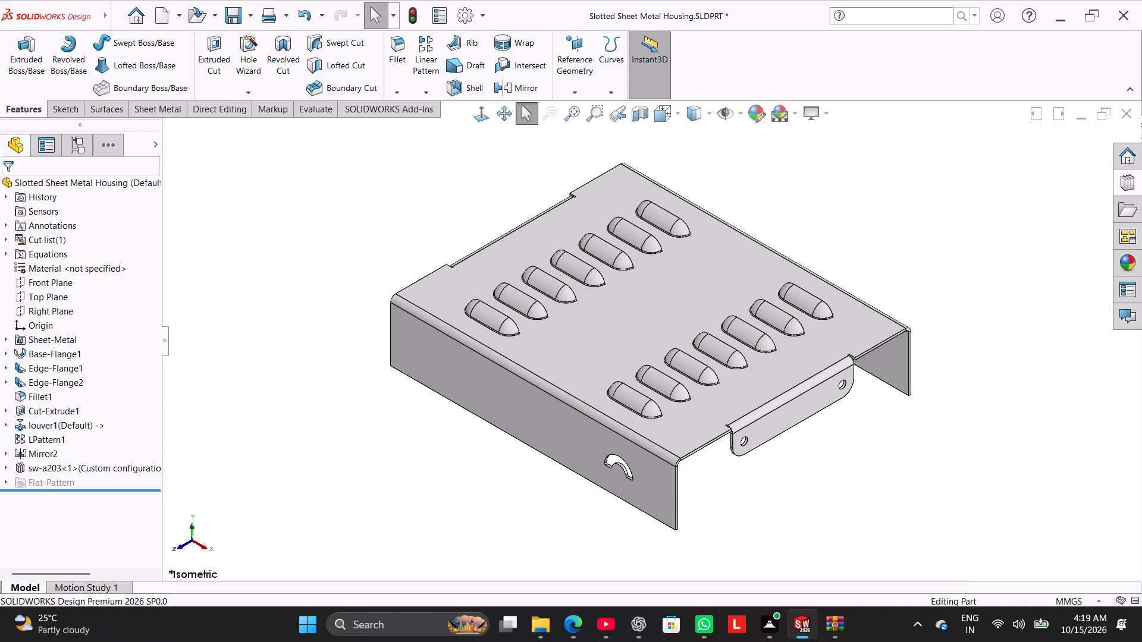
type("embo")
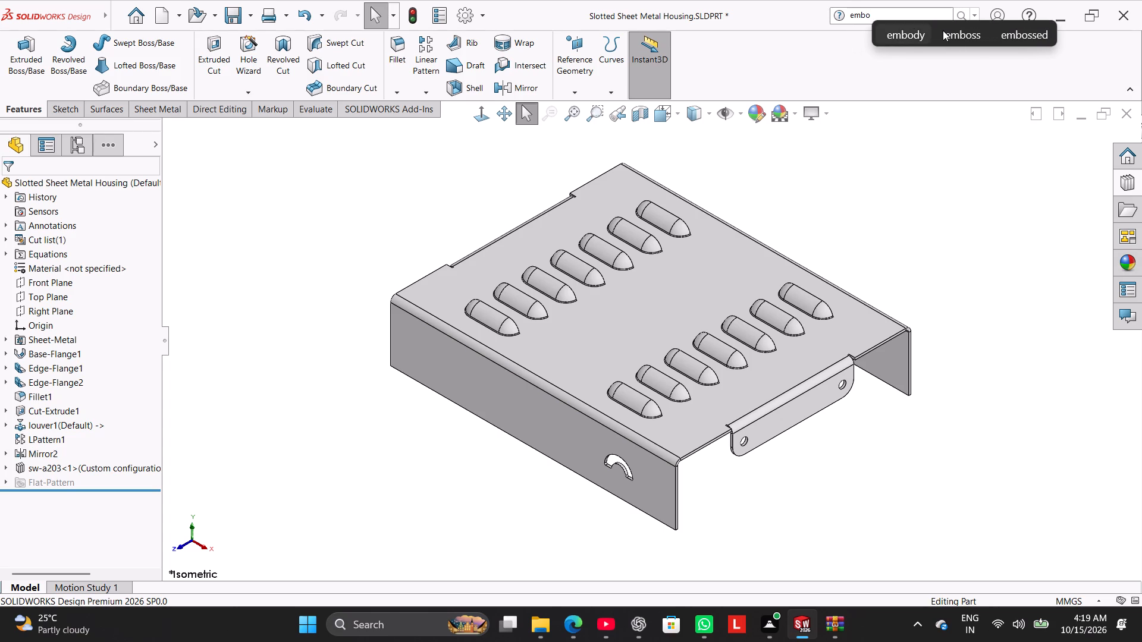
left_click(943, 30)
left_click(963, 14)
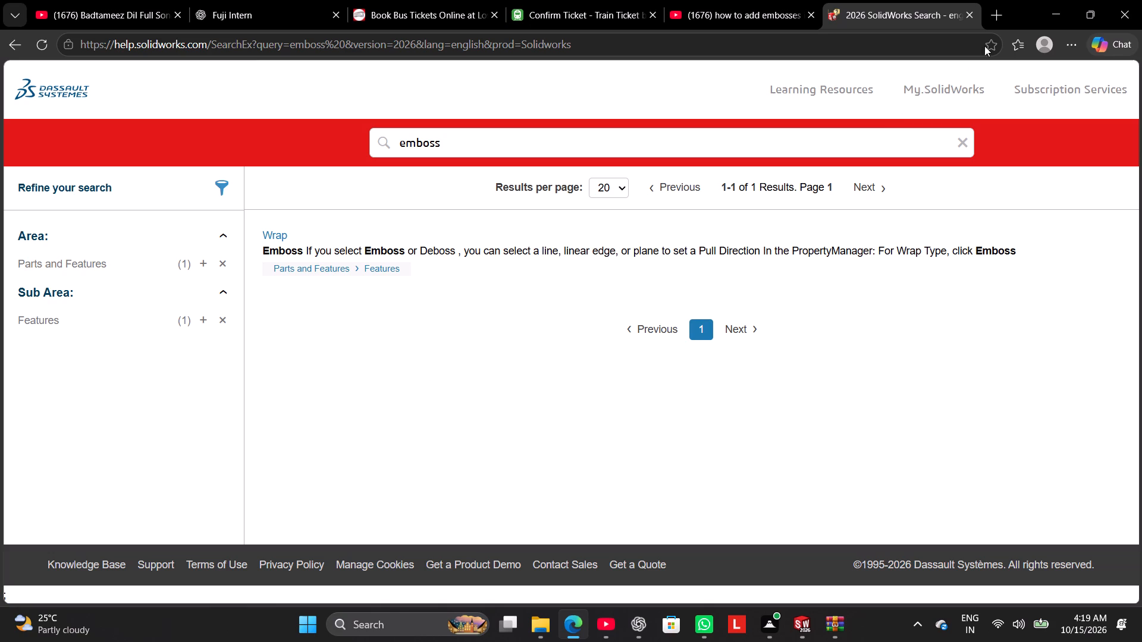
scroll(528, 291, "down", 3)
scroll(528, 291, "up", 4)
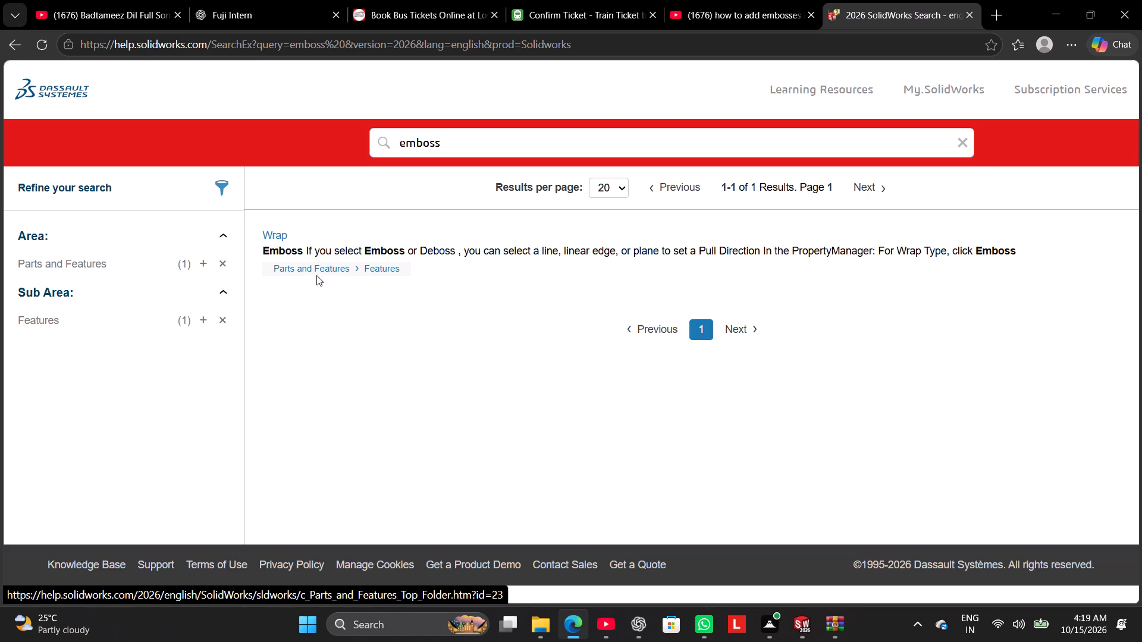
Refine the emboss help results to the Parts and Features area and the Features sub area.
left_click(139, 269)
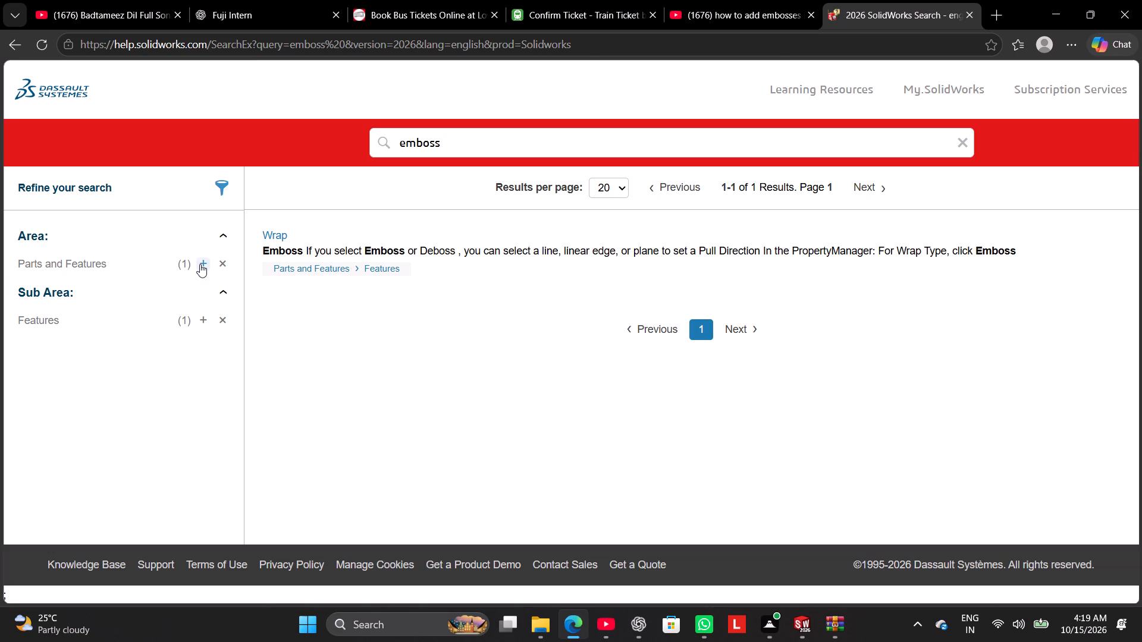
left_click(200, 264)
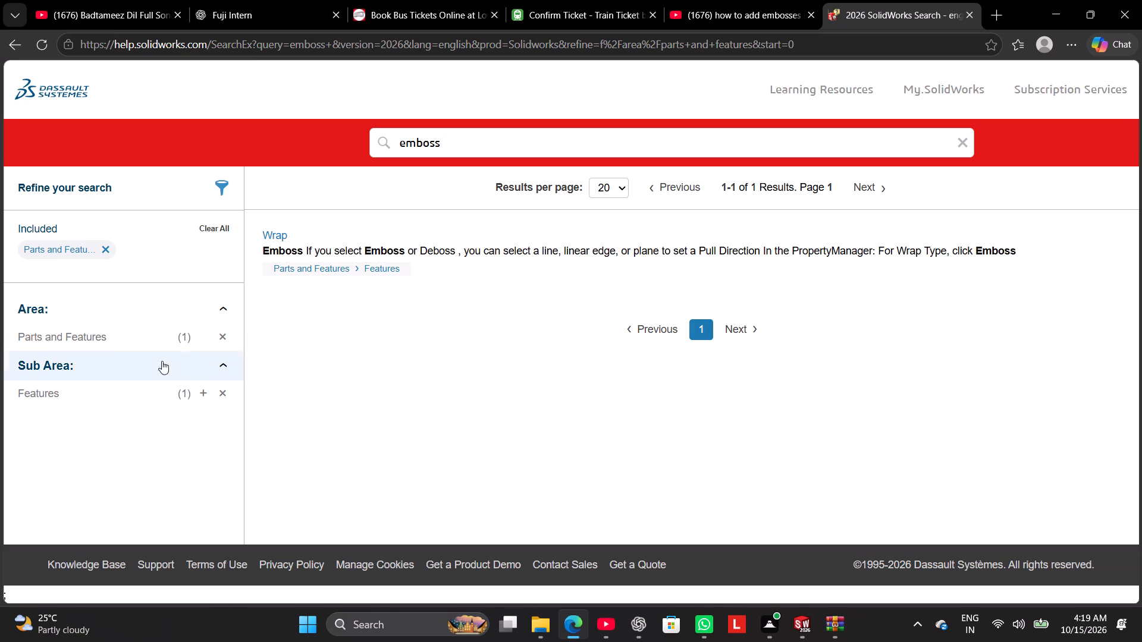
left_click(199, 399)
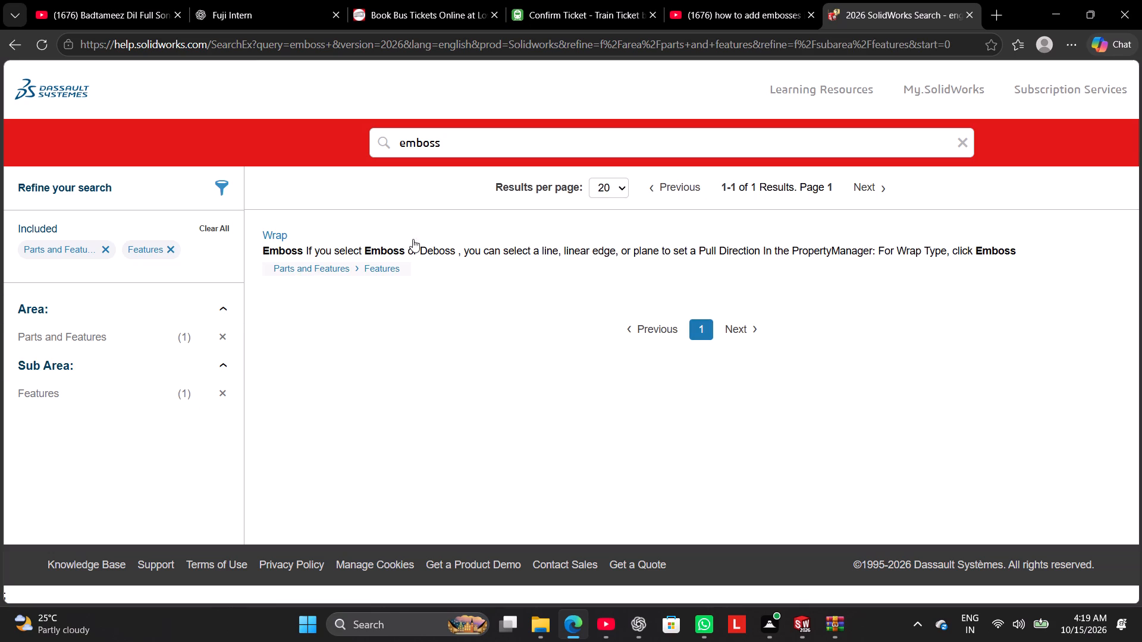
left_click(617, 196)
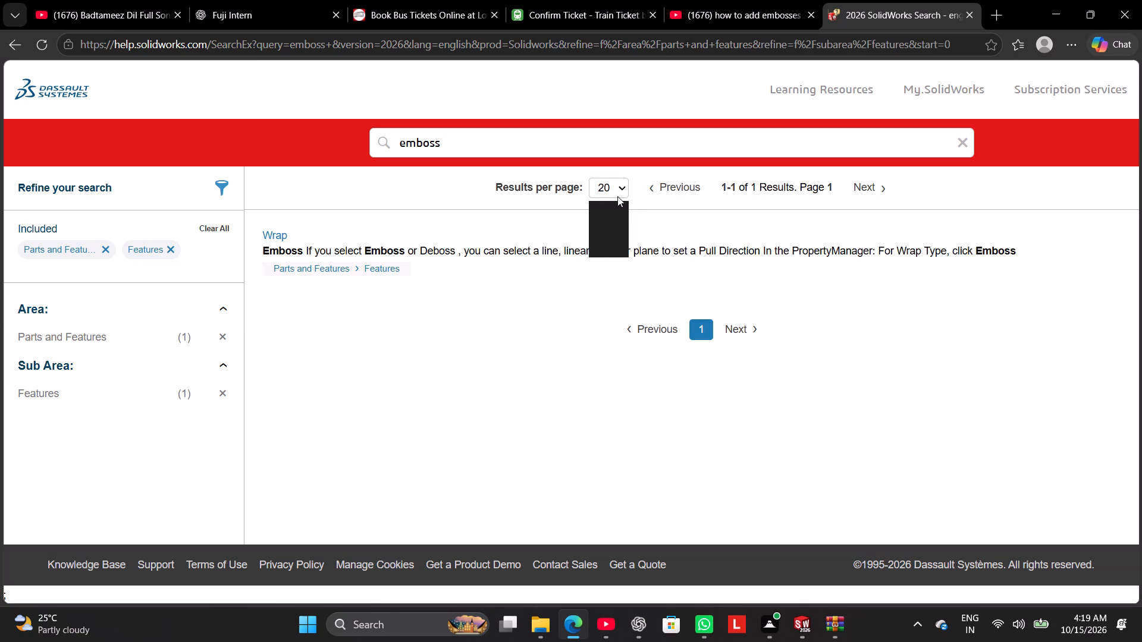
left_click(617, 196)
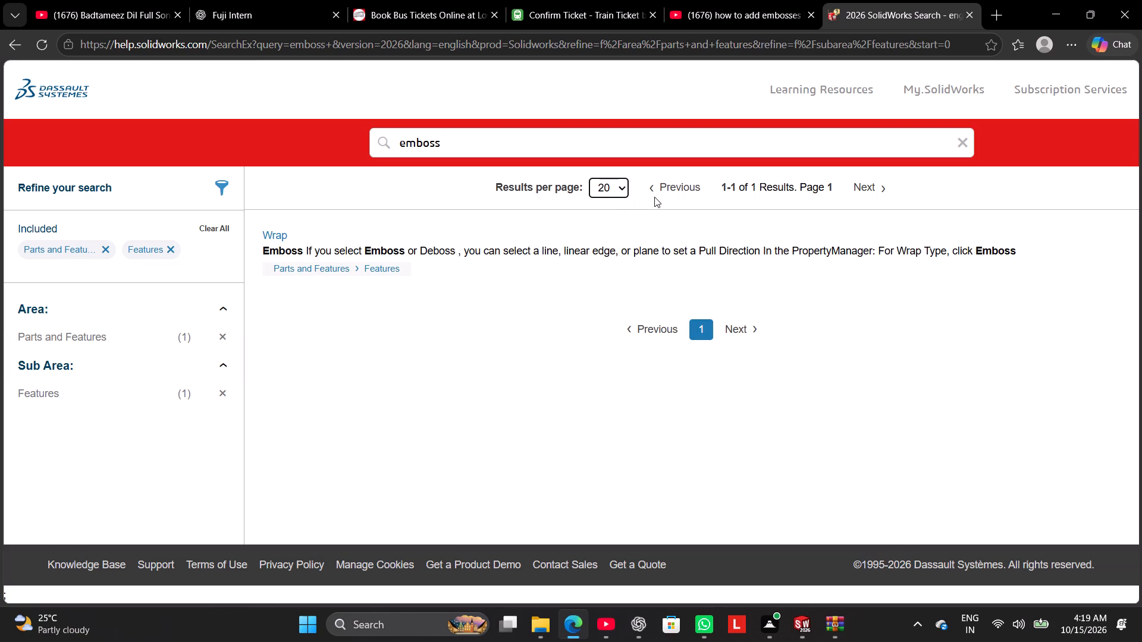
Open the Parts and Features help topic and look through the help table of contents for relevant sections.
left_click(331, 271)
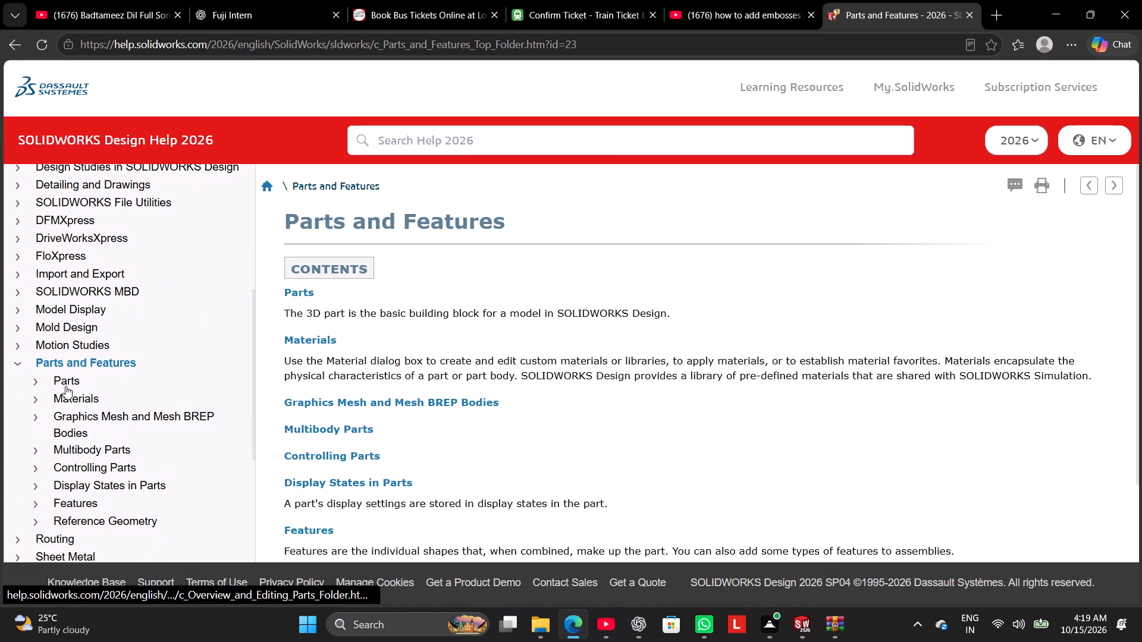
scroll(88, 341, "up", 1)
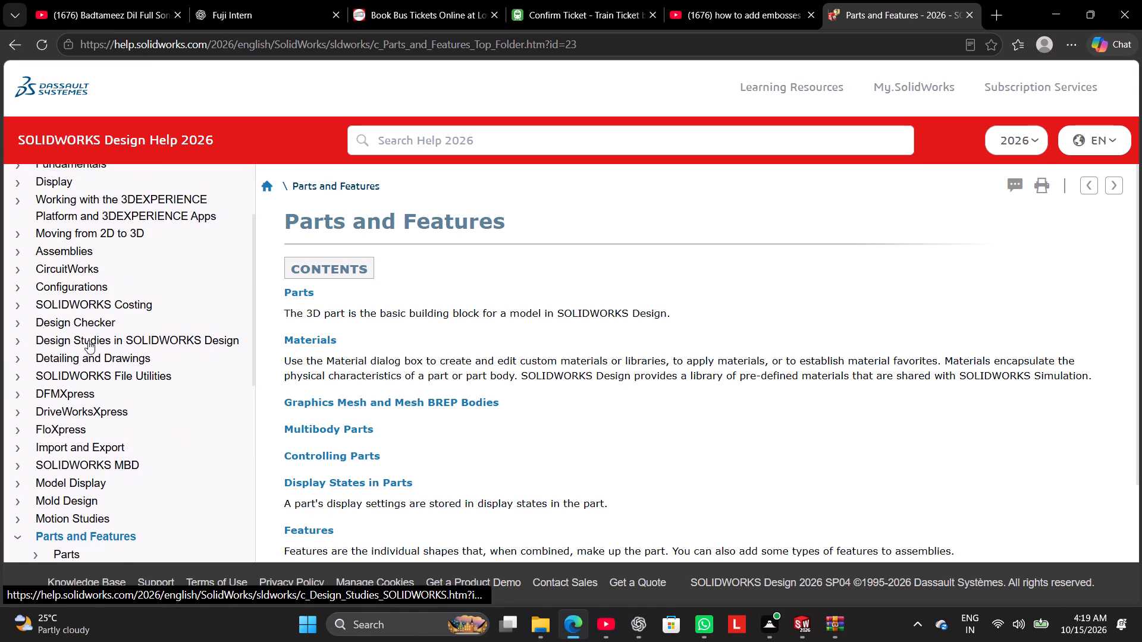
scroll(88, 341, "up", 1)
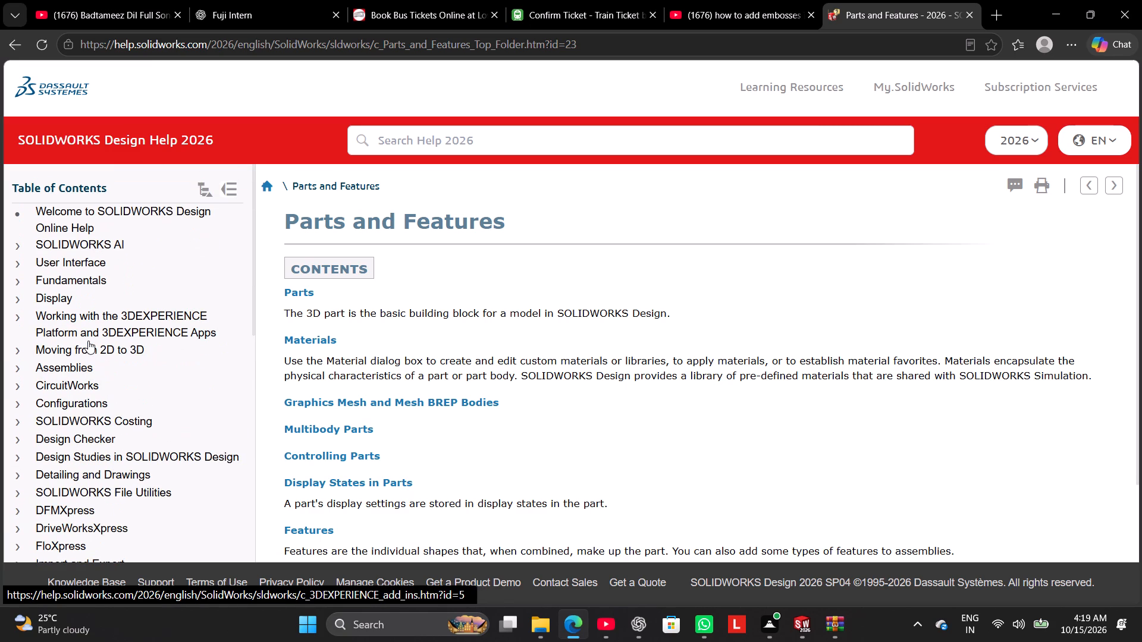
scroll(88, 341, "down", 2)
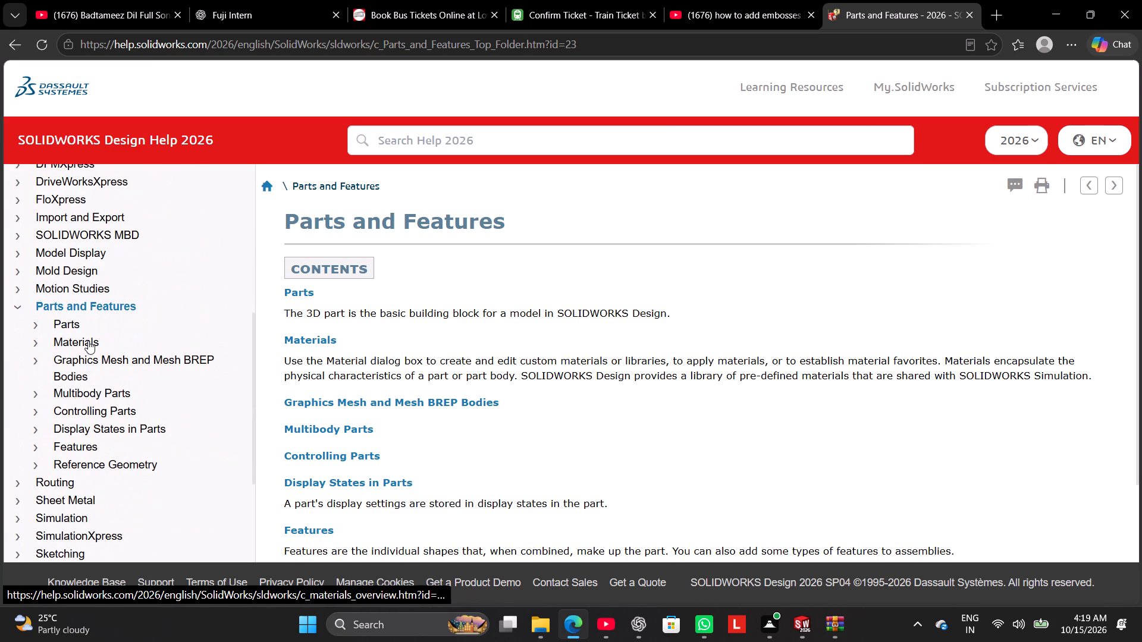
scroll(87, 384, "down", 1)
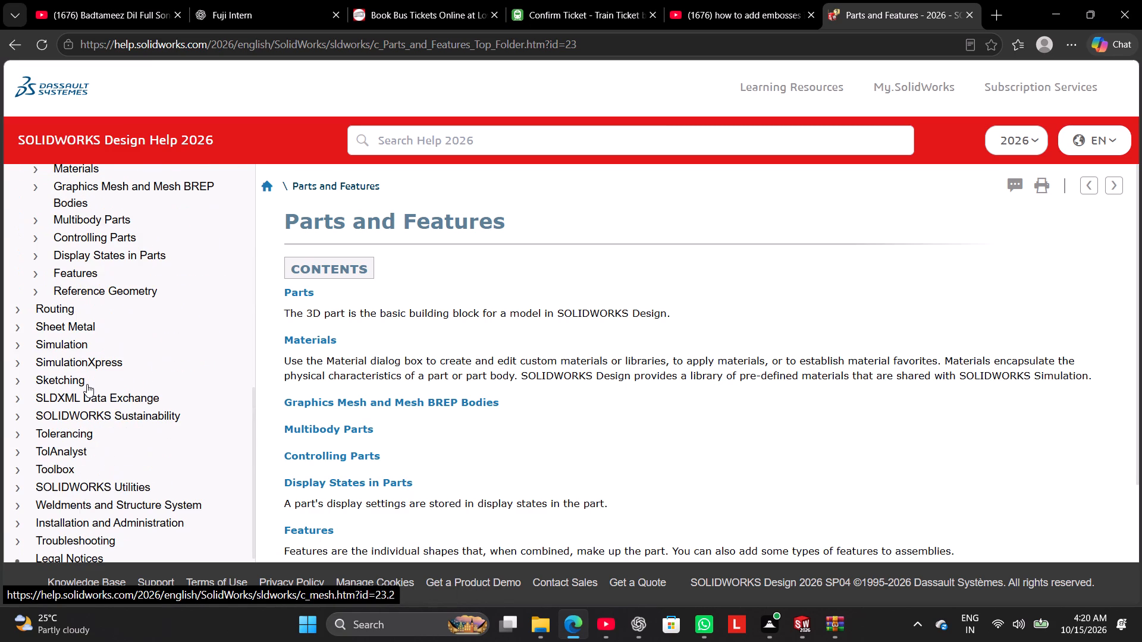
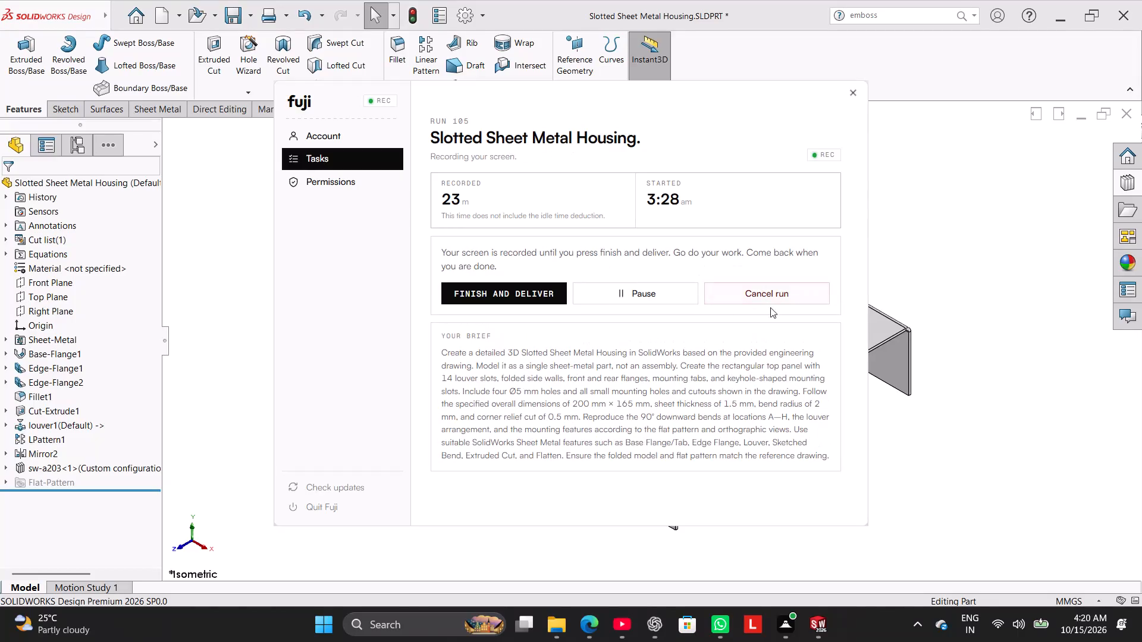
Return to SOLIDWORKS and place an edge flange about 24.7 mm long on the vertical end edge of the side flange with the cutout.
left_click(908, 260)
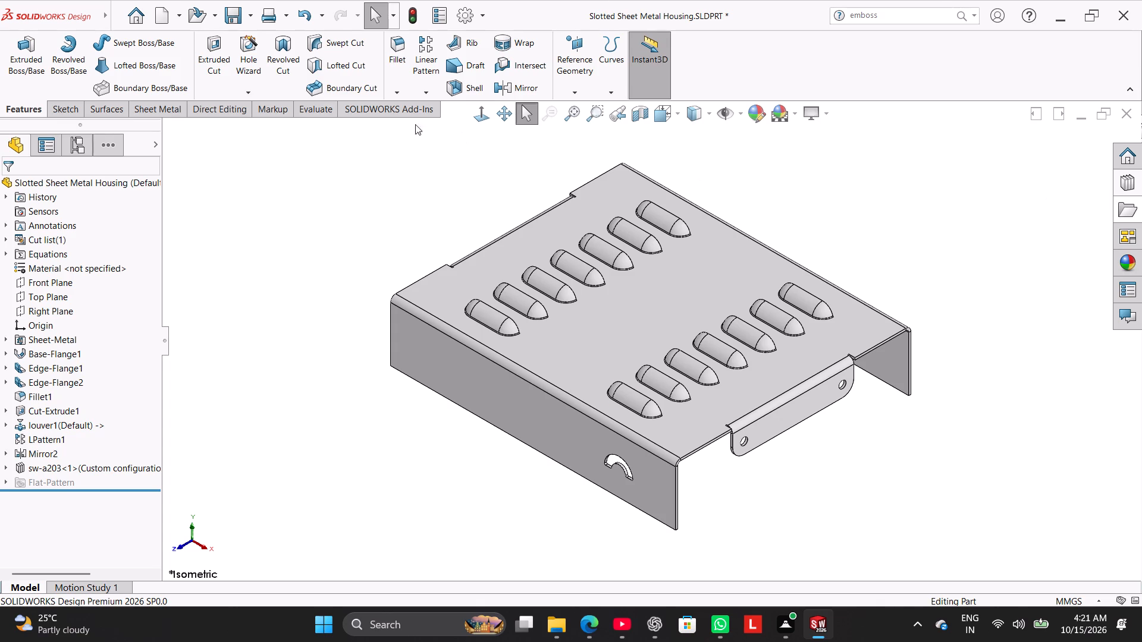
left_click(146, 109)
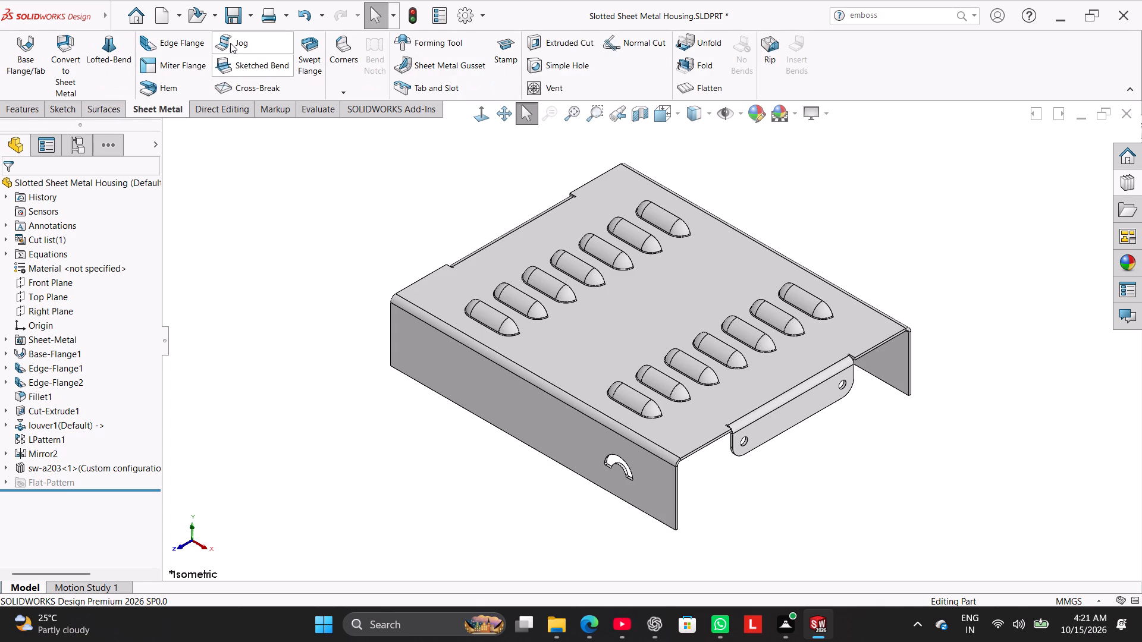
left_click_drag(159, 42, 160, 52)
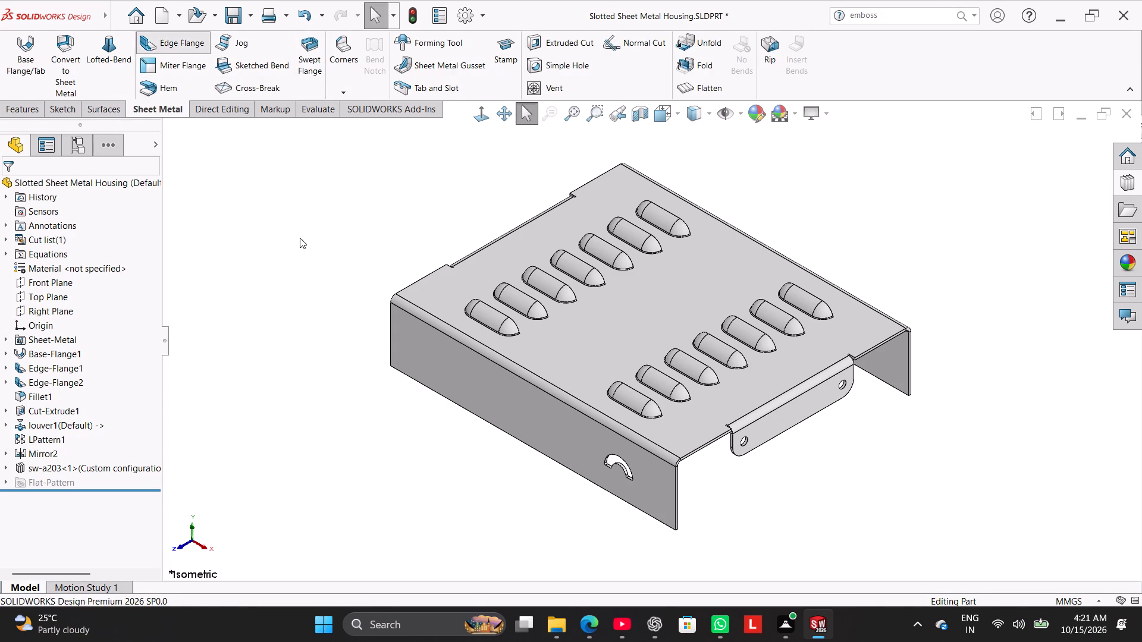
scroll(695, 484, "down", 4)
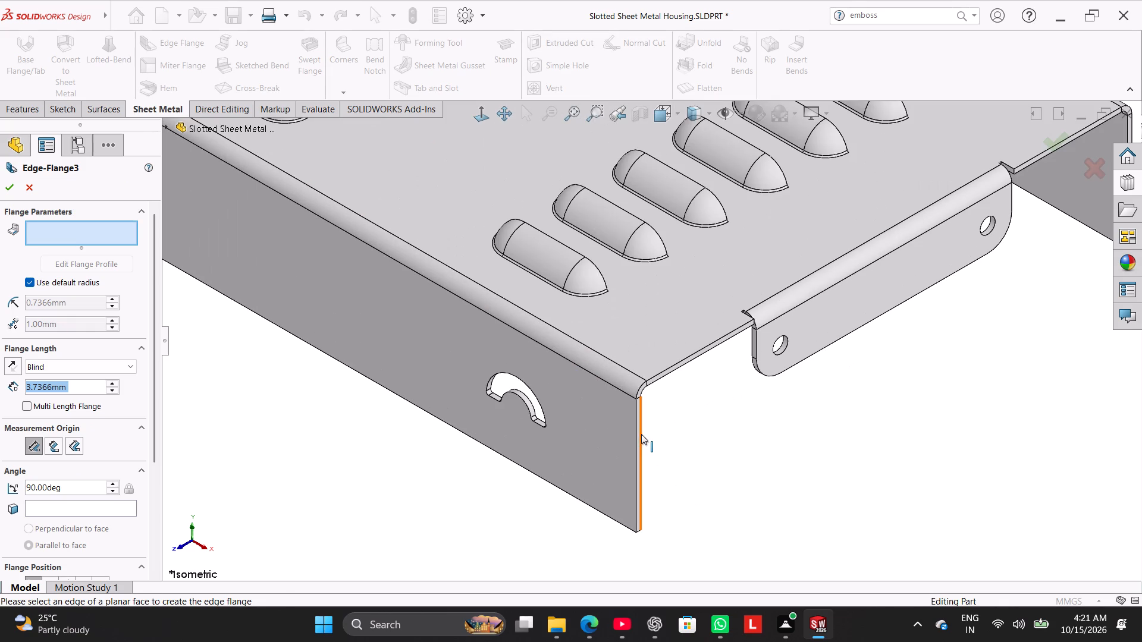
left_click(640, 433)
left_click(715, 423)
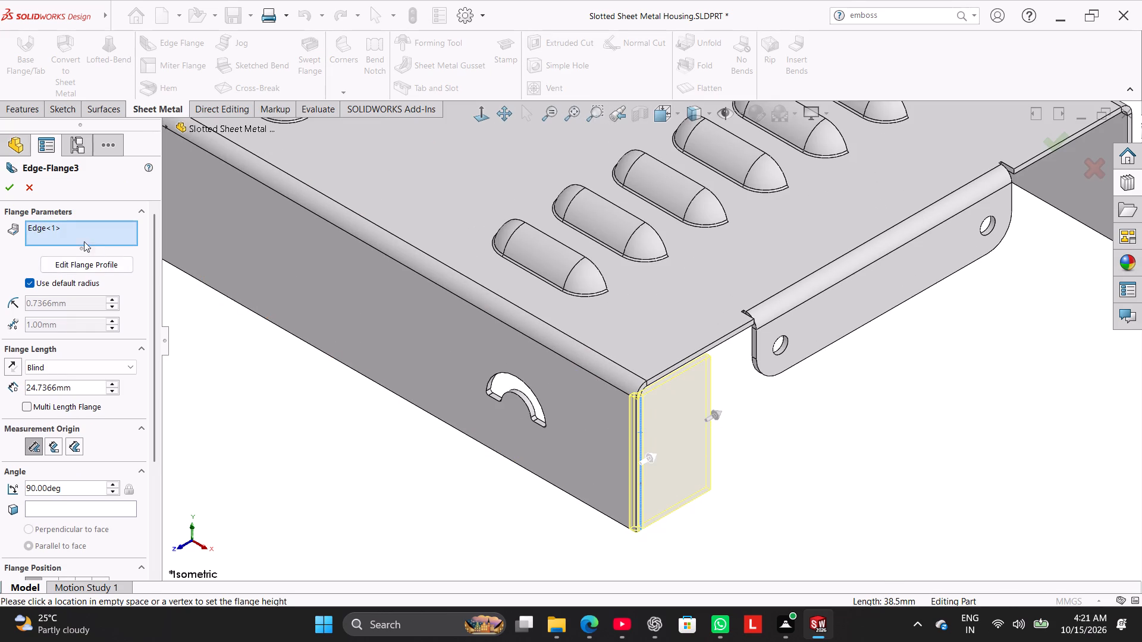
Edit the new flange's profile, pulling its side near the top panel's bend away from the bend, and dimension its width to 12 mm.
left_click(89, 266)
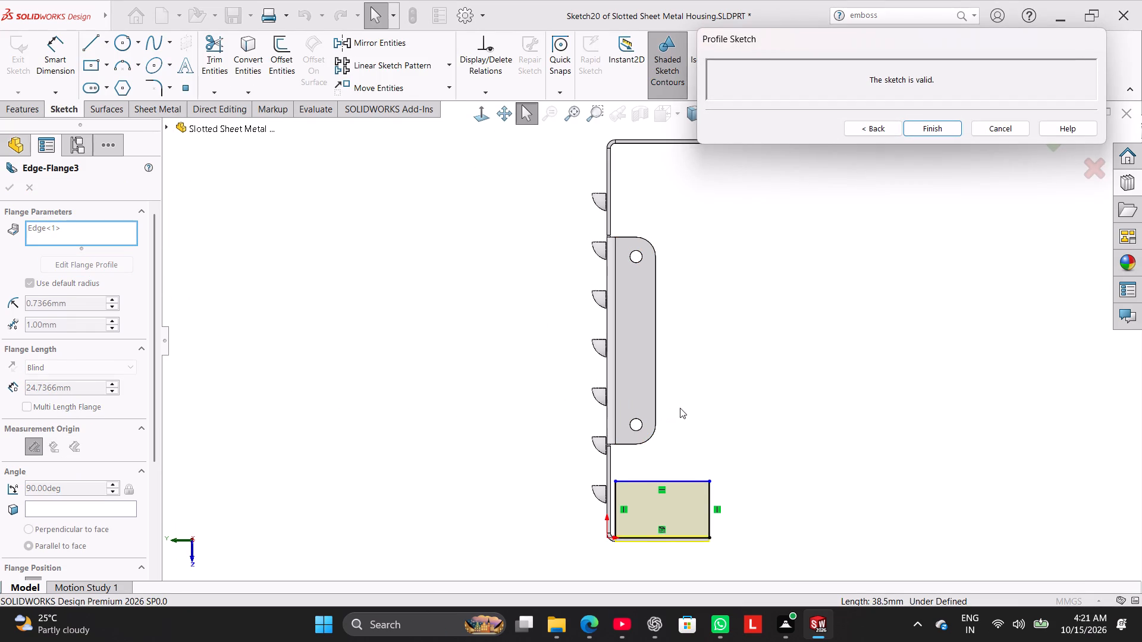
scroll(695, 573, "down", 2)
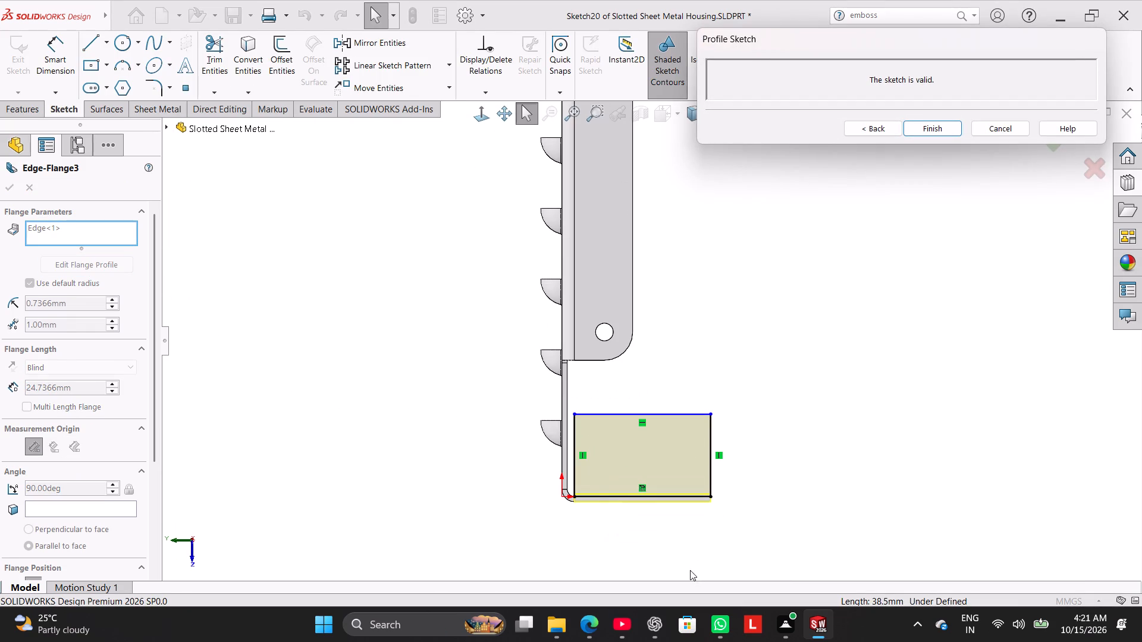
scroll(639, 413, "up", 2)
scroll(625, 389, "down", 5)
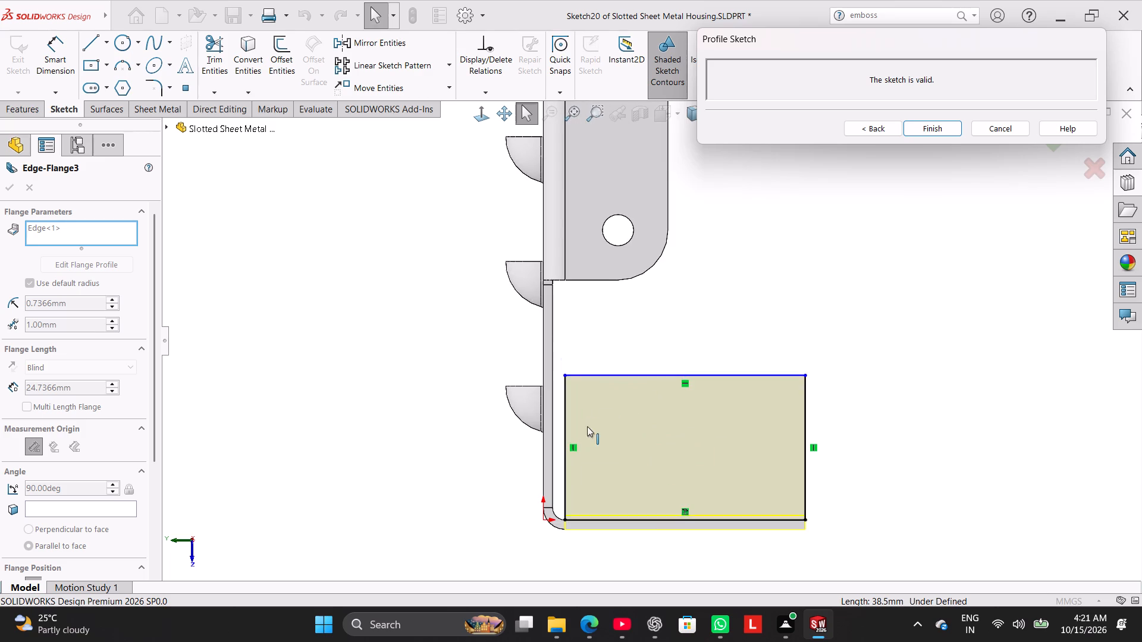
left_click_drag(566, 413, 645, 423)
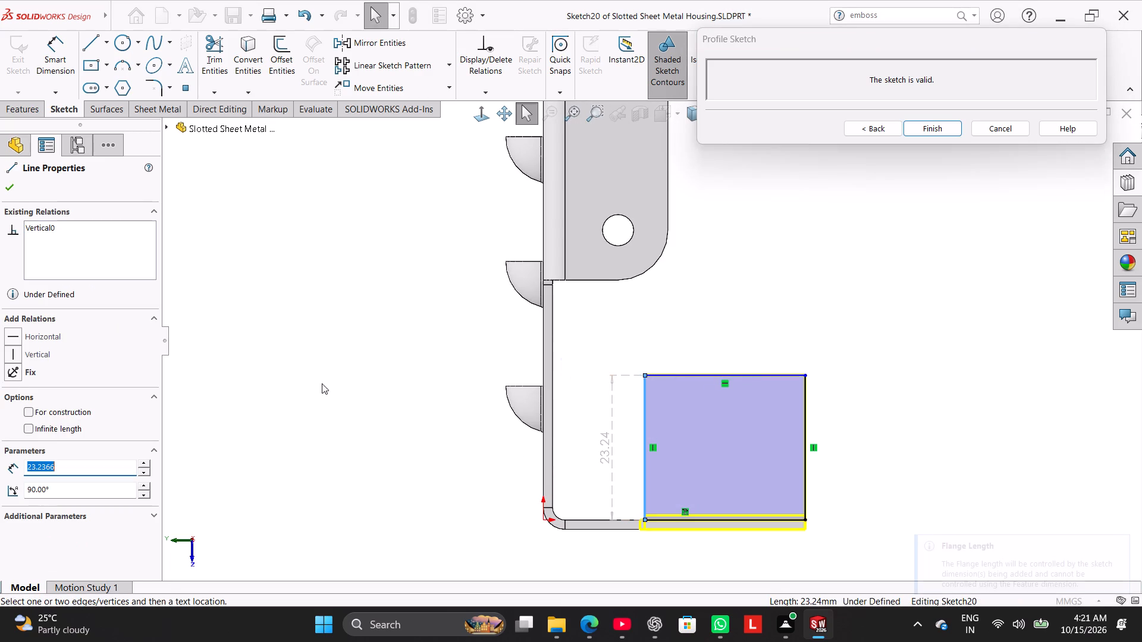
left_click(67, 65)
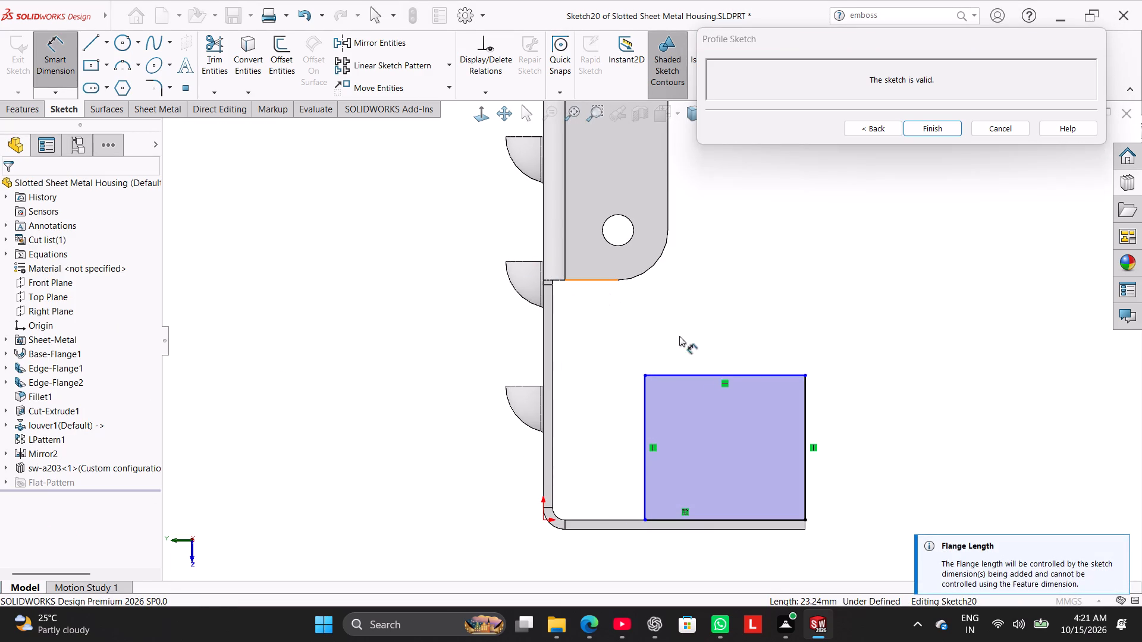
left_click(721, 373)
left_click(721, 347)
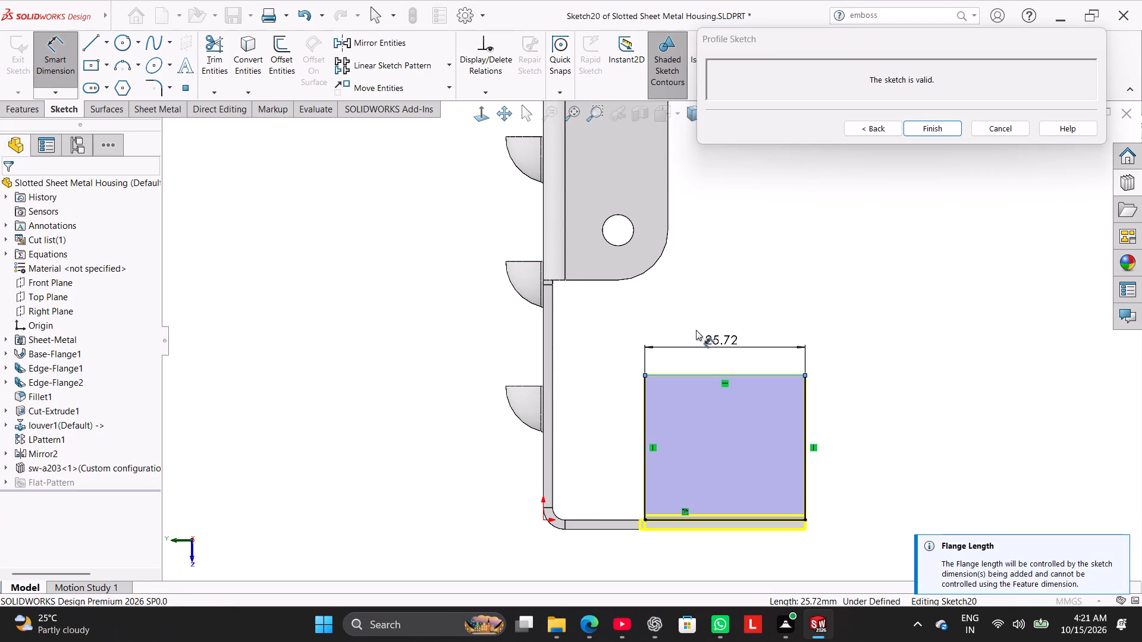
type("12")
key("Return")
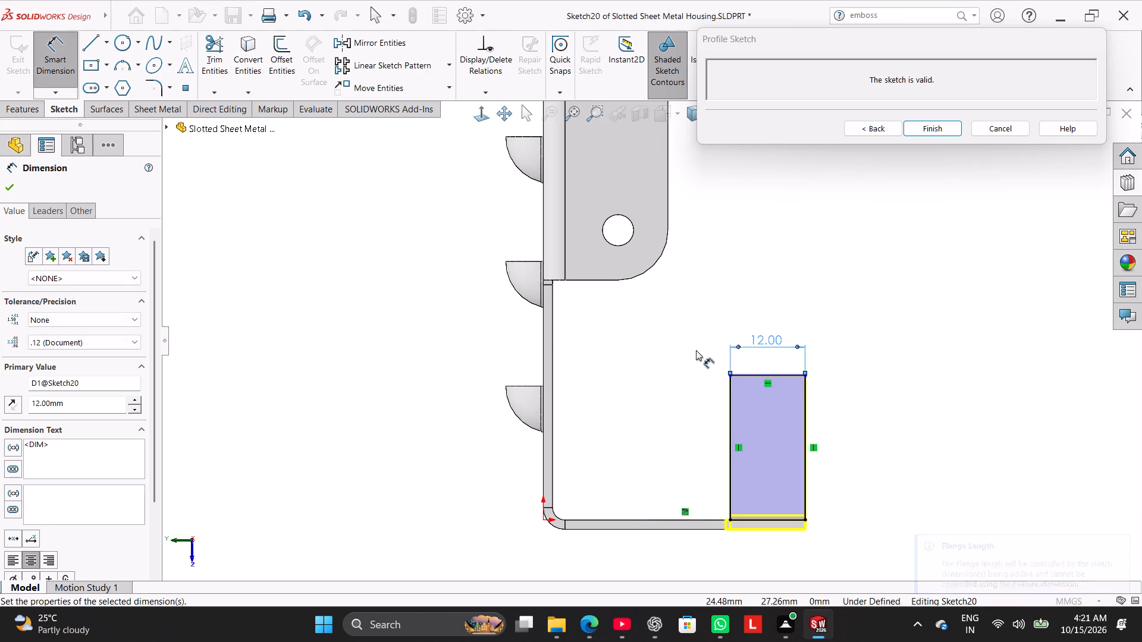
Dimension the flange profile to extend 16 mm from the outer face of the side flange.
left_click(779, 528)
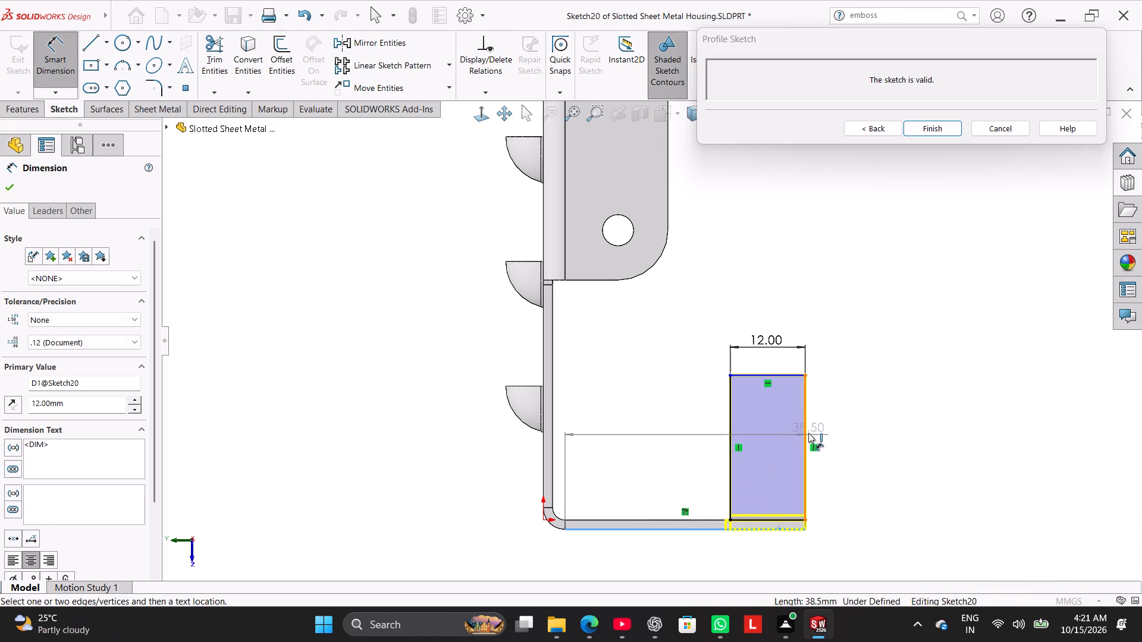
left_click(785, 373)
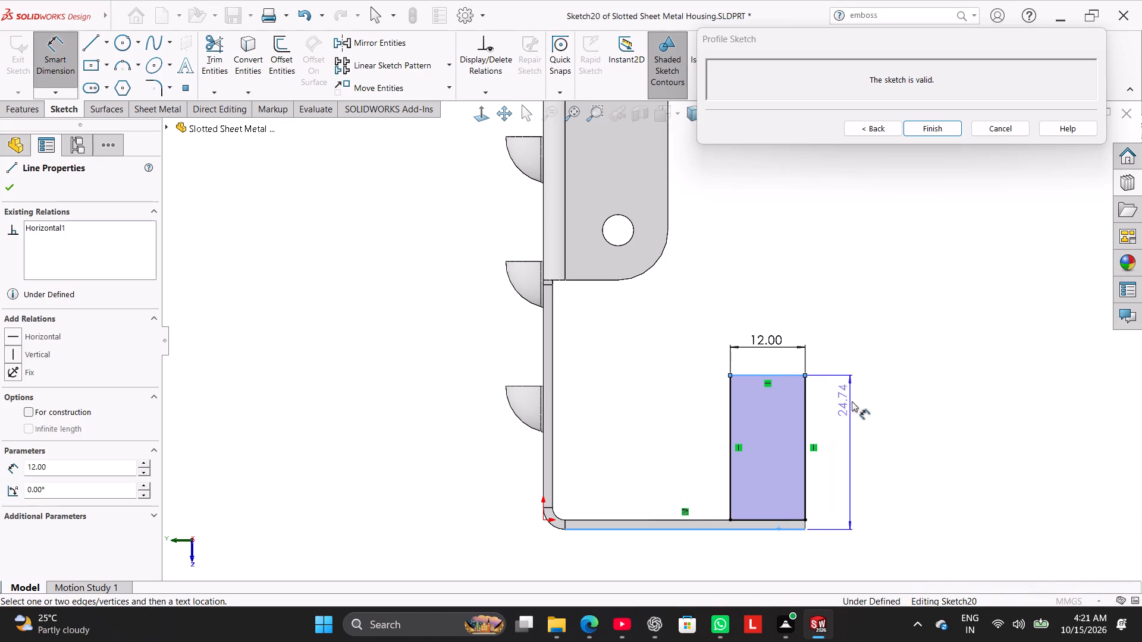
left_click(857, 410)
key("1")
key("6")
key("Return")
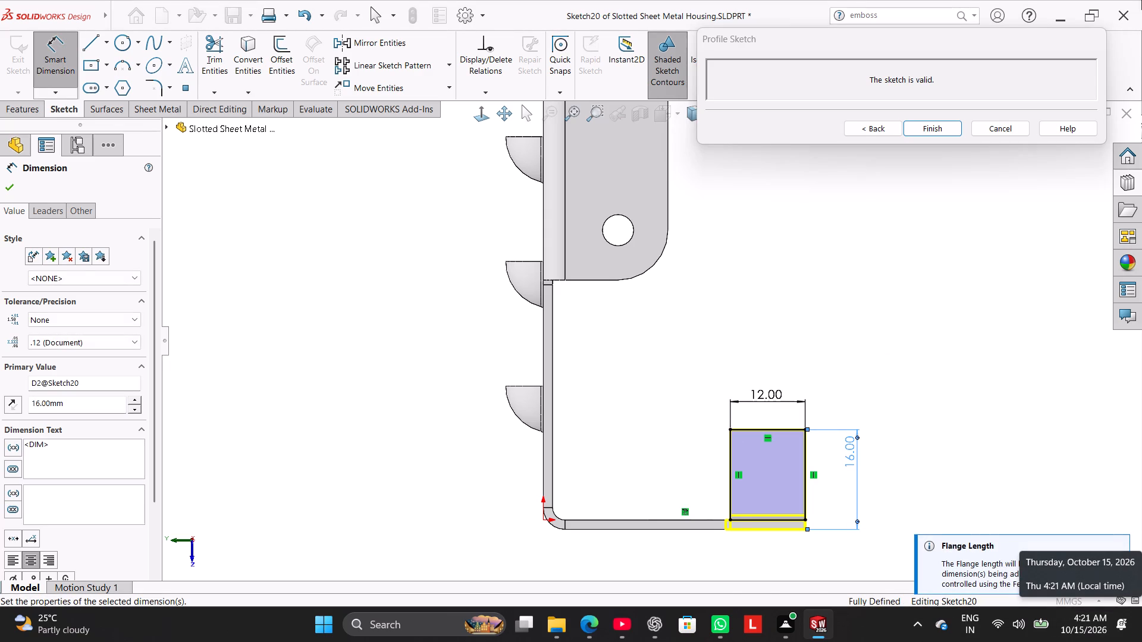
left_click(795, 276)
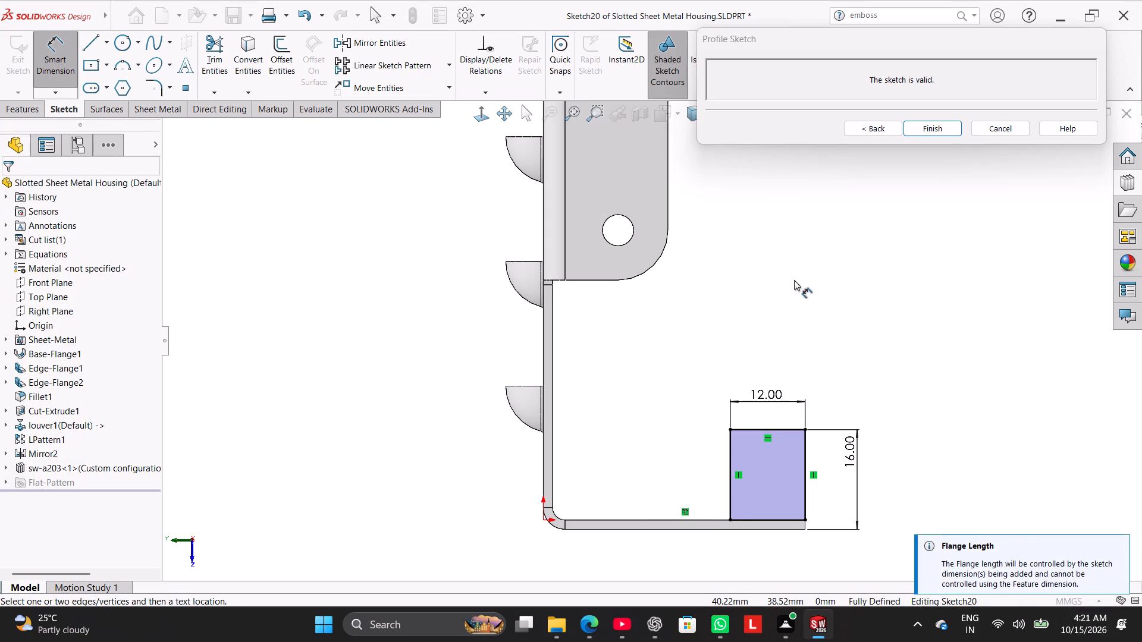
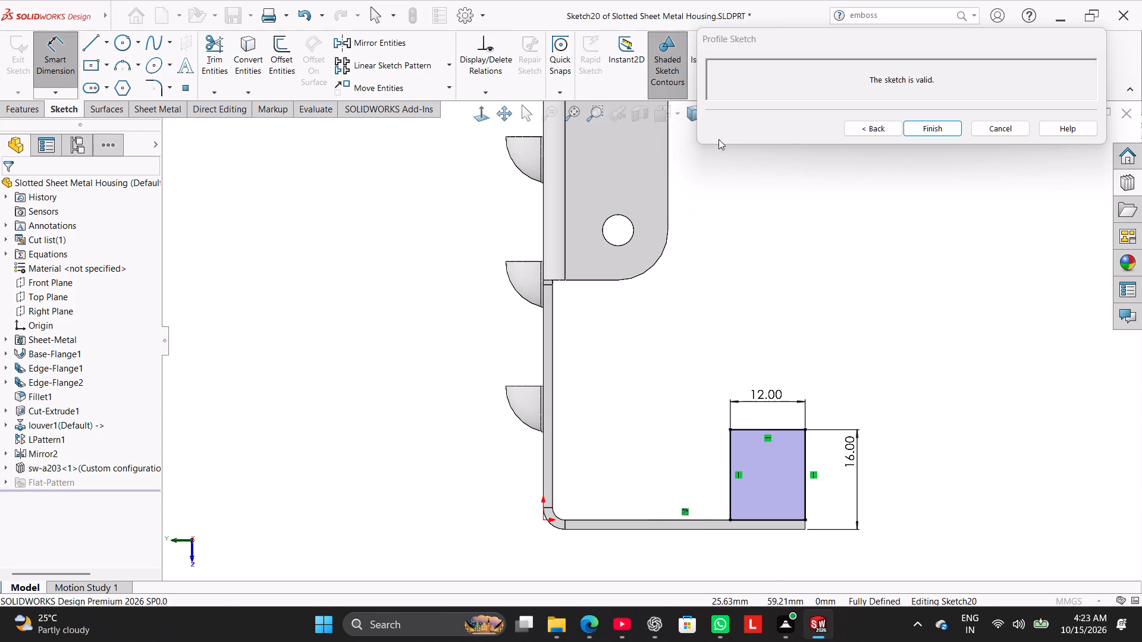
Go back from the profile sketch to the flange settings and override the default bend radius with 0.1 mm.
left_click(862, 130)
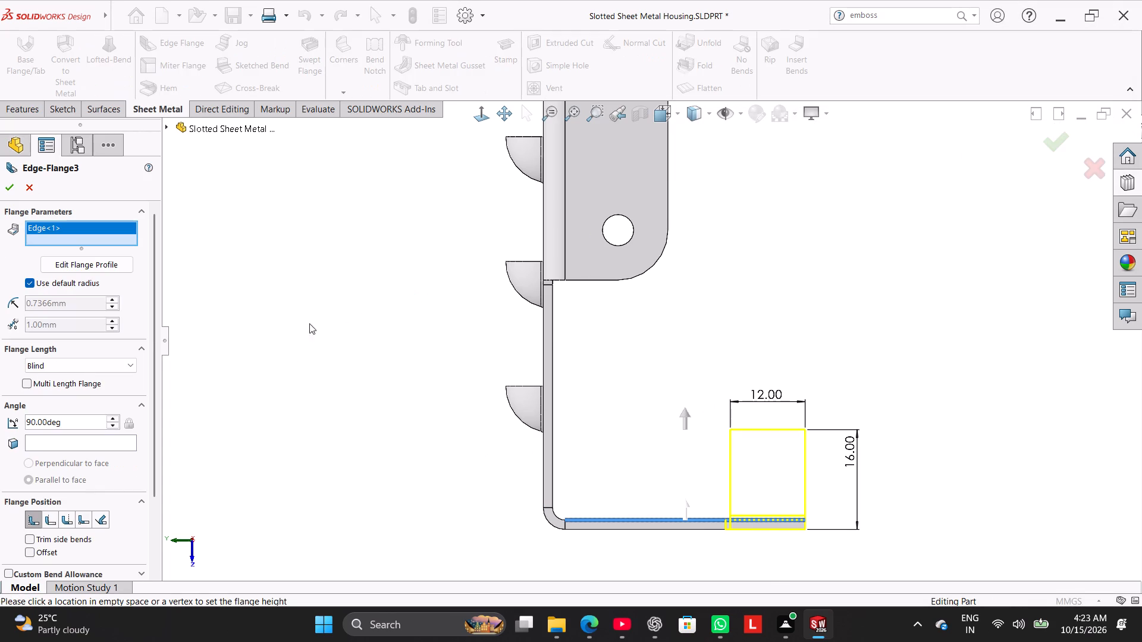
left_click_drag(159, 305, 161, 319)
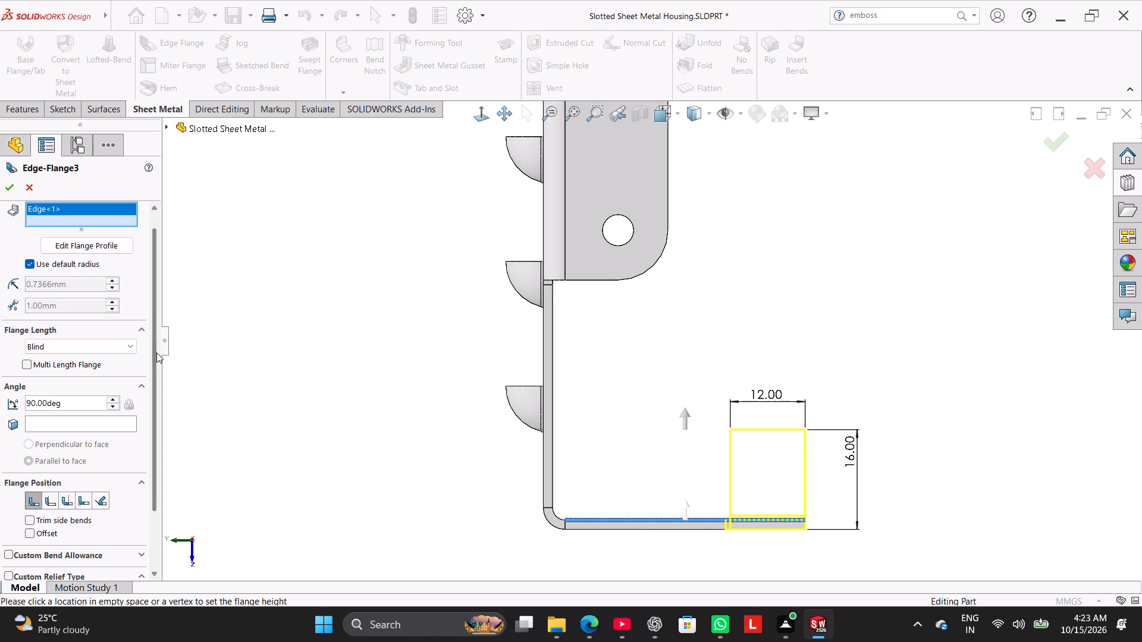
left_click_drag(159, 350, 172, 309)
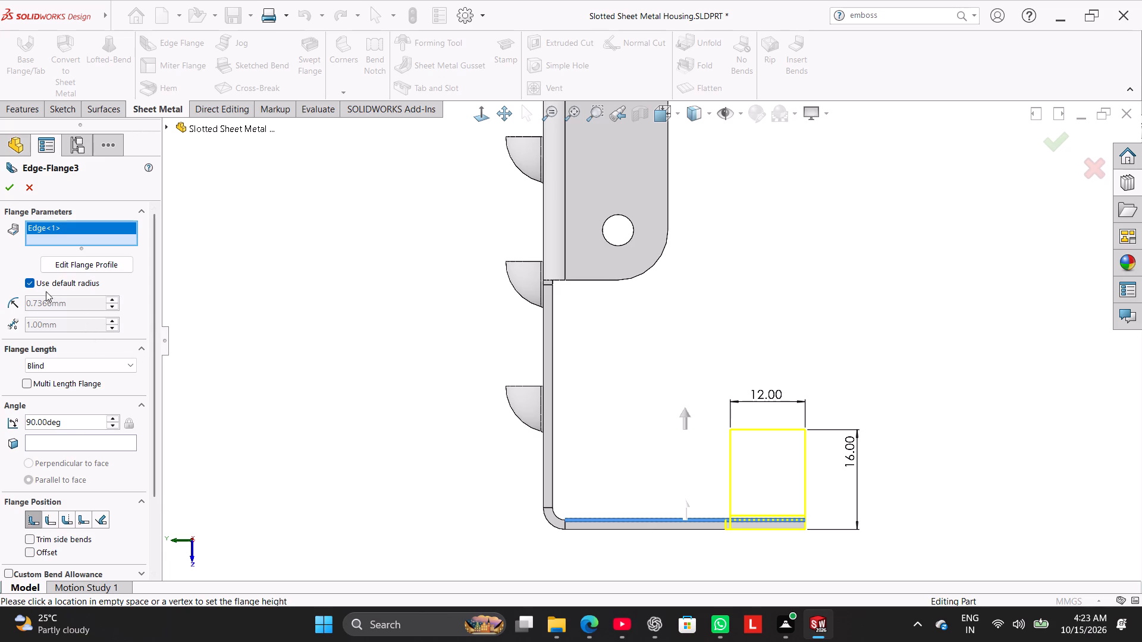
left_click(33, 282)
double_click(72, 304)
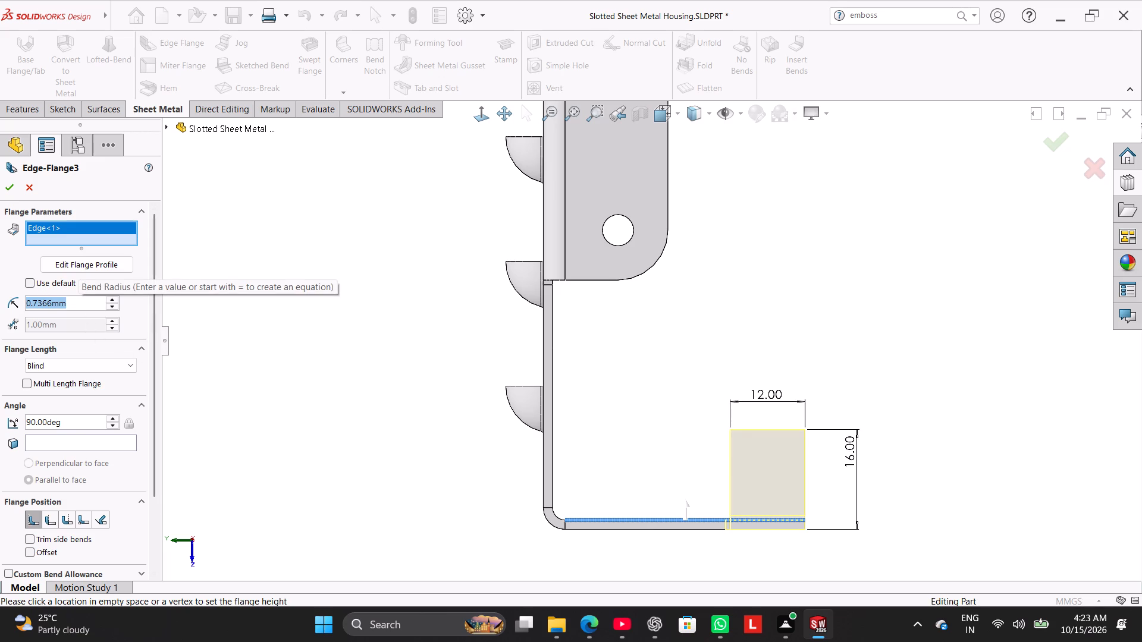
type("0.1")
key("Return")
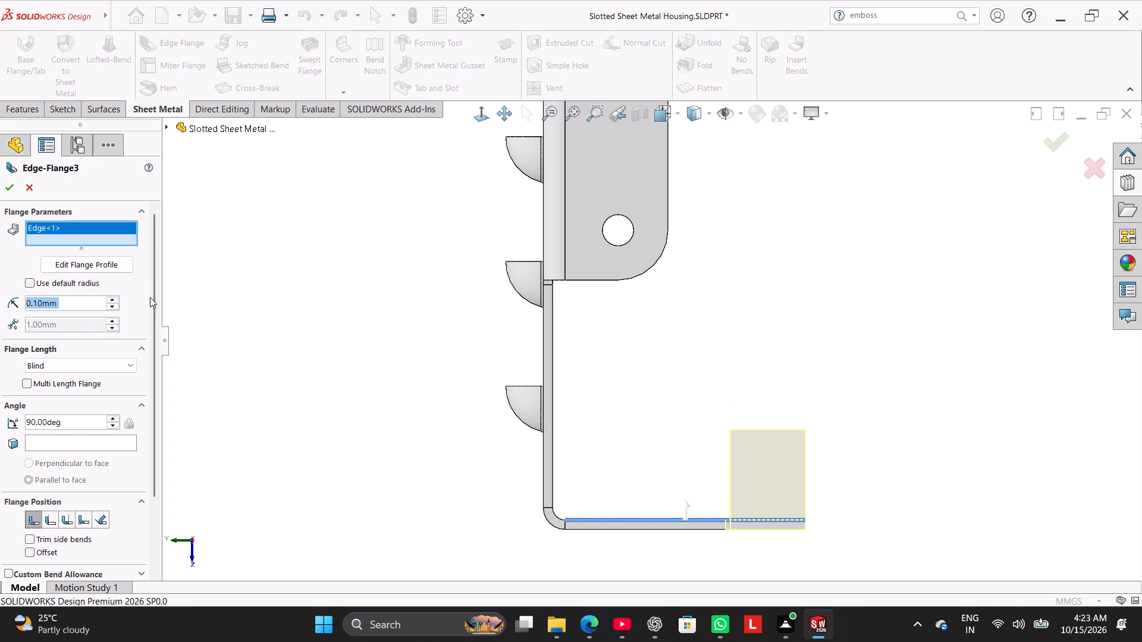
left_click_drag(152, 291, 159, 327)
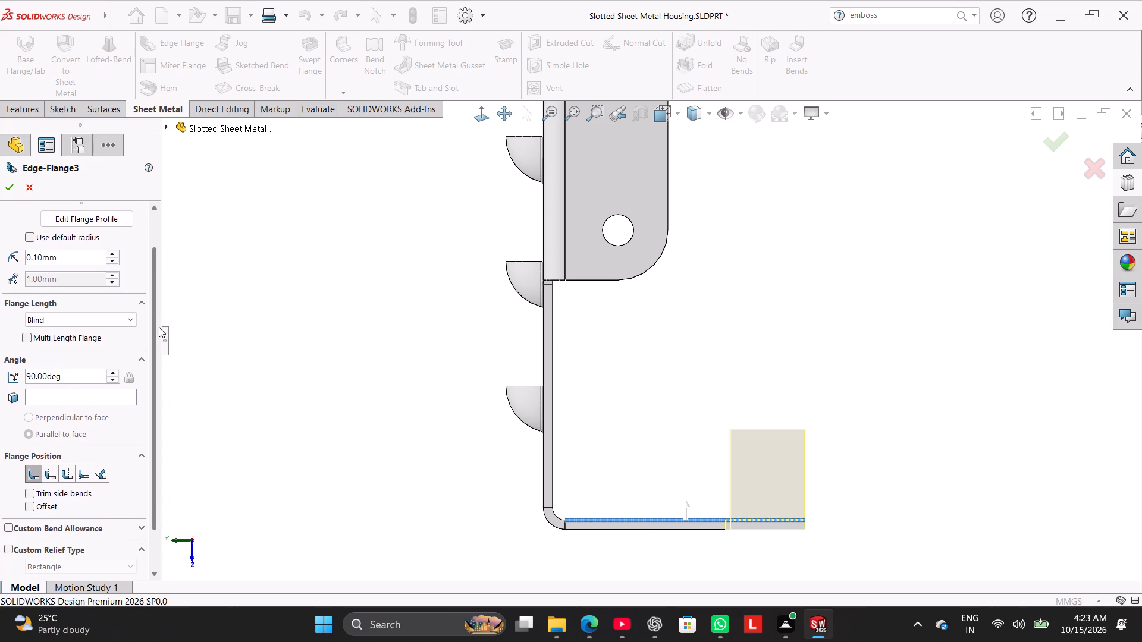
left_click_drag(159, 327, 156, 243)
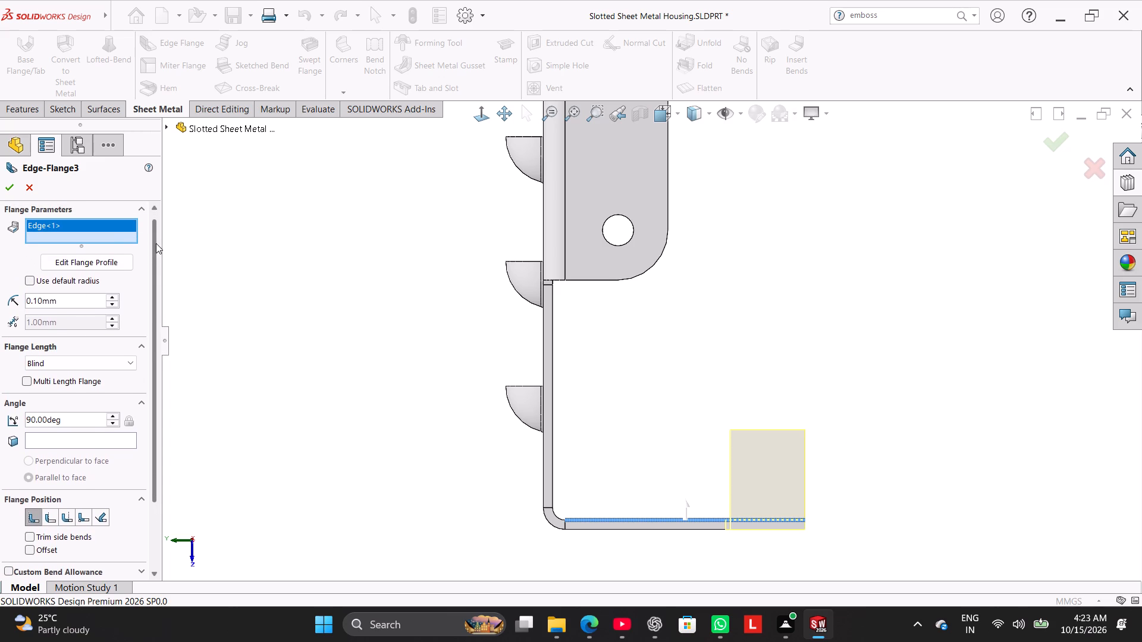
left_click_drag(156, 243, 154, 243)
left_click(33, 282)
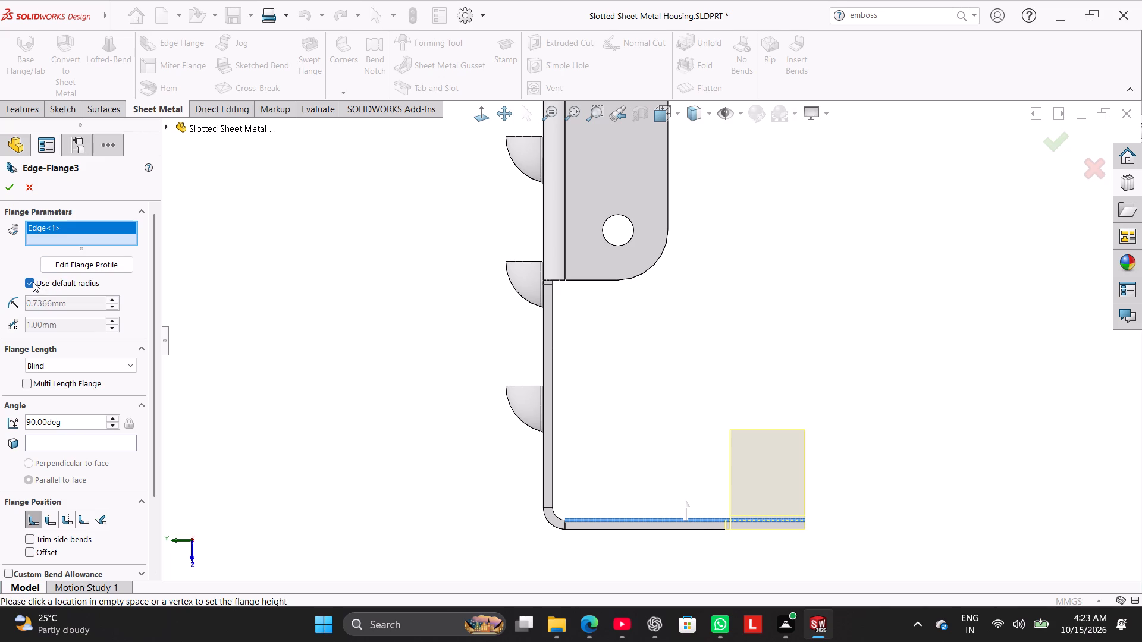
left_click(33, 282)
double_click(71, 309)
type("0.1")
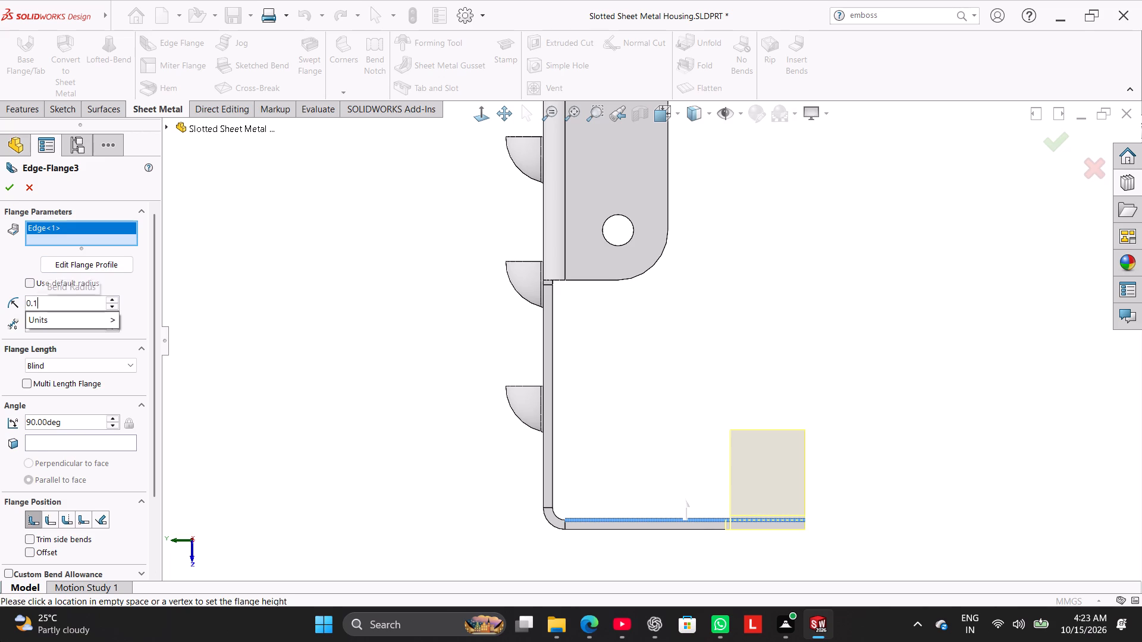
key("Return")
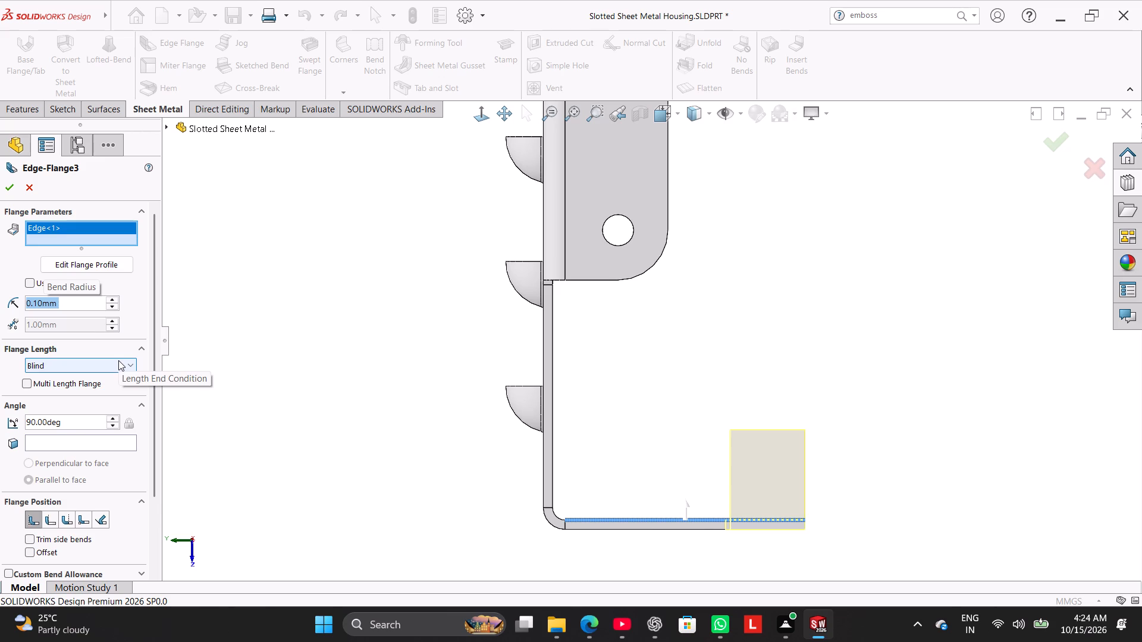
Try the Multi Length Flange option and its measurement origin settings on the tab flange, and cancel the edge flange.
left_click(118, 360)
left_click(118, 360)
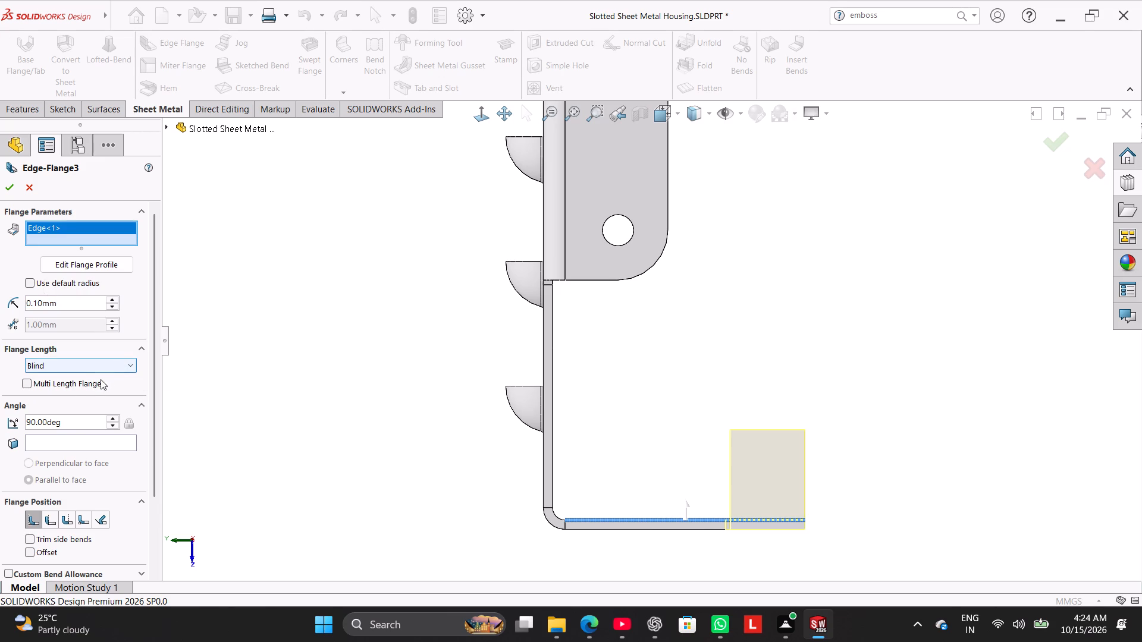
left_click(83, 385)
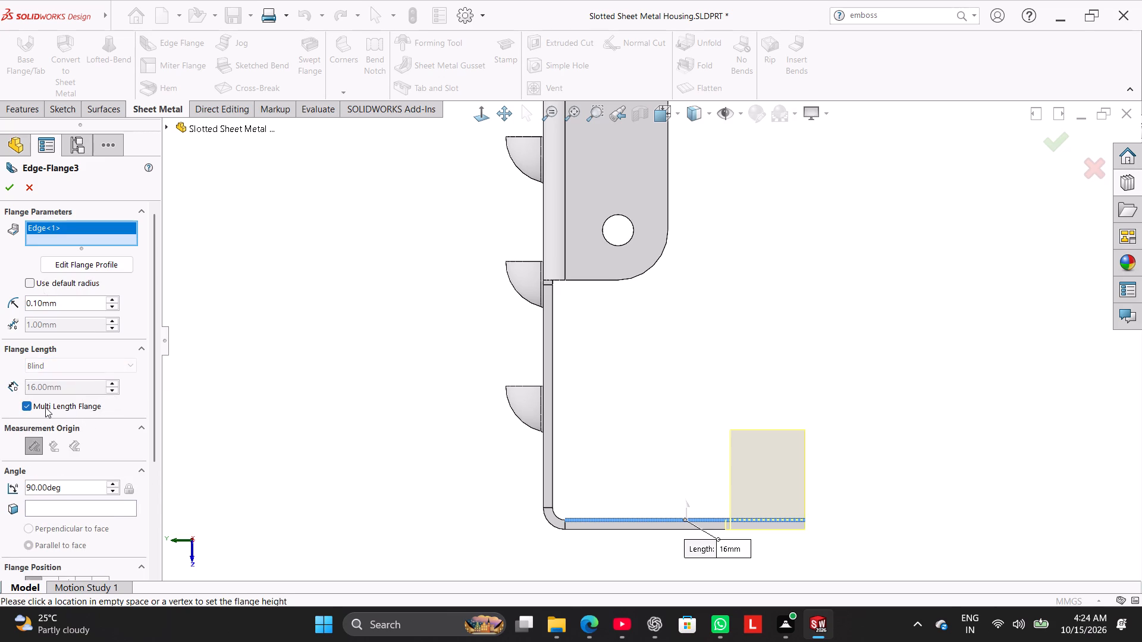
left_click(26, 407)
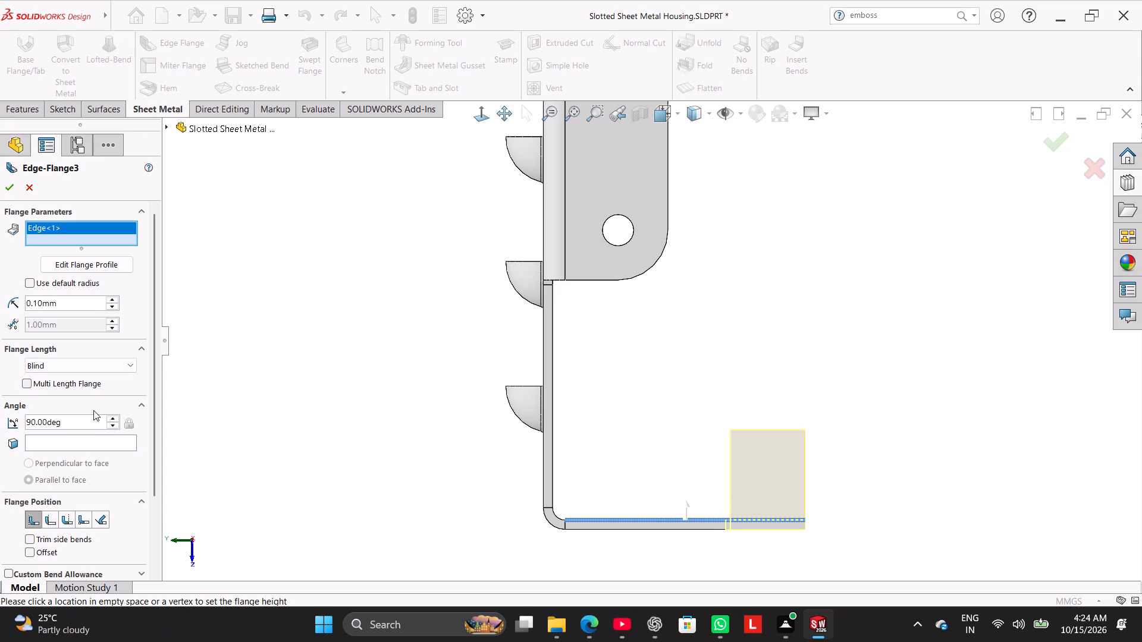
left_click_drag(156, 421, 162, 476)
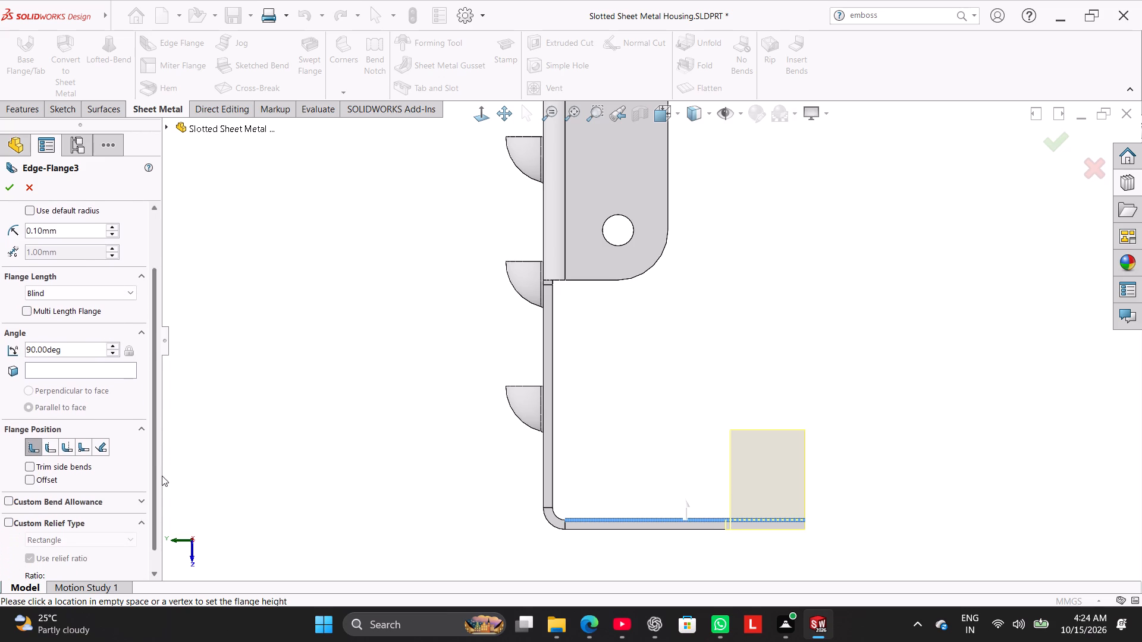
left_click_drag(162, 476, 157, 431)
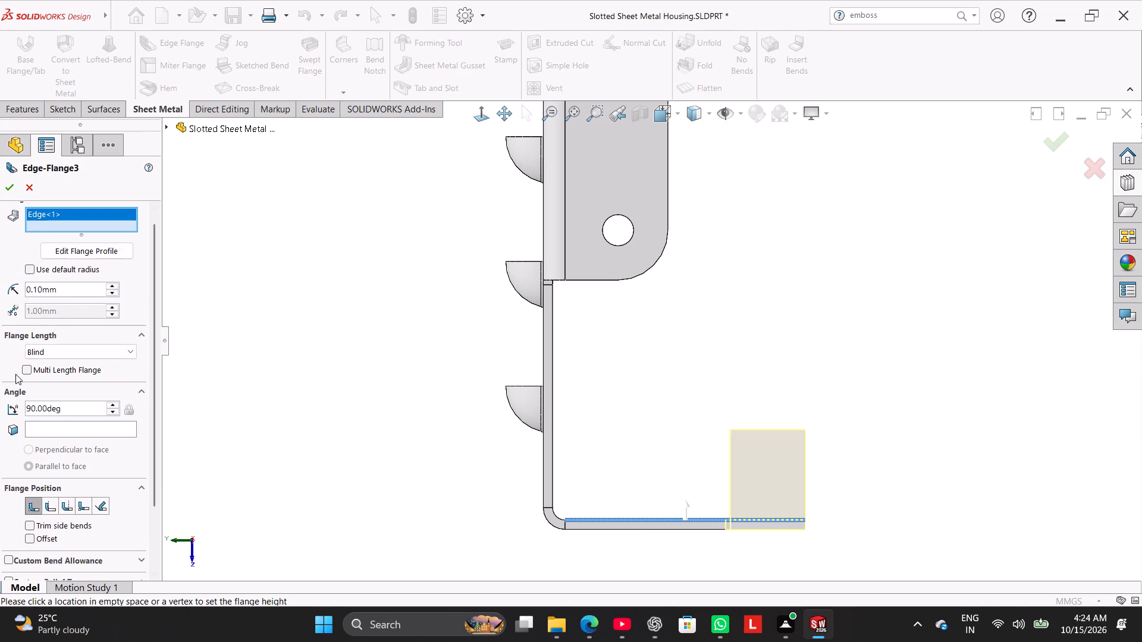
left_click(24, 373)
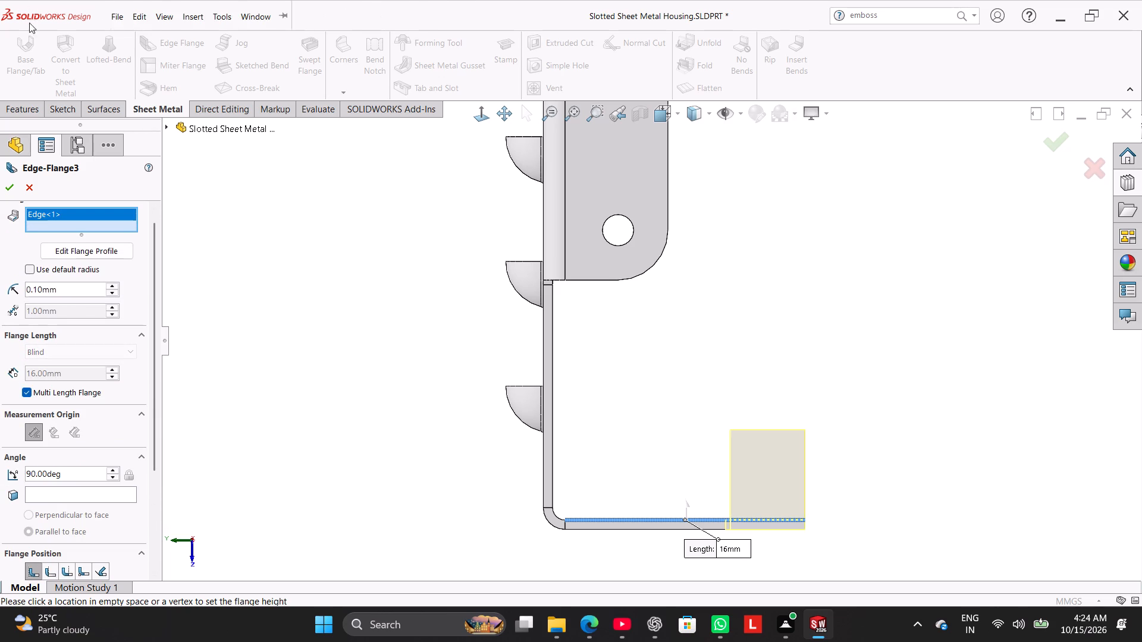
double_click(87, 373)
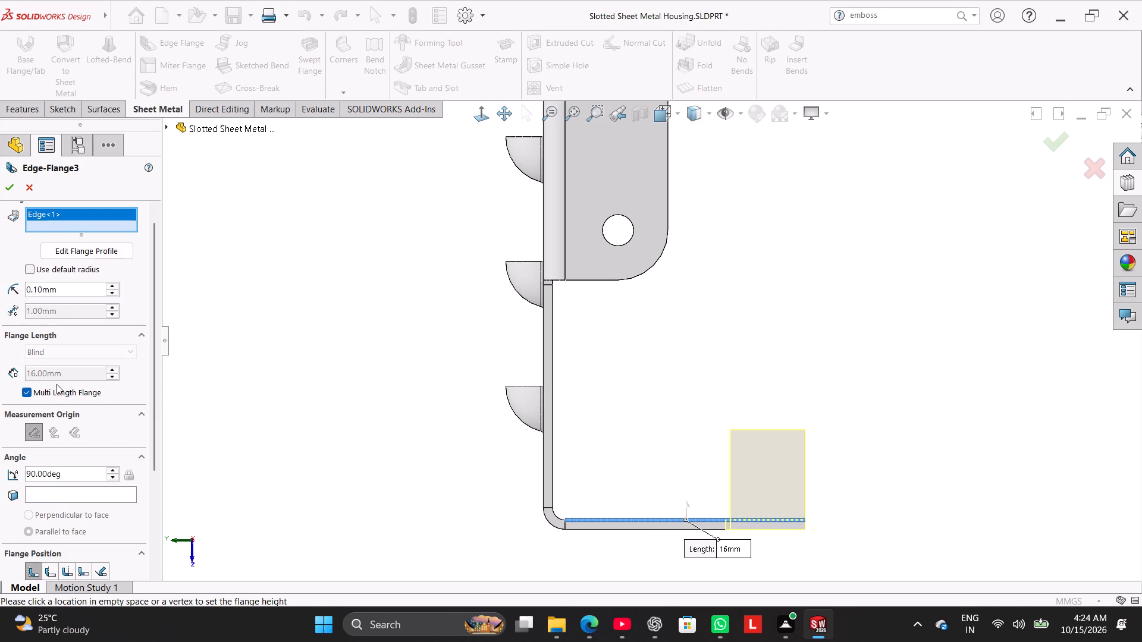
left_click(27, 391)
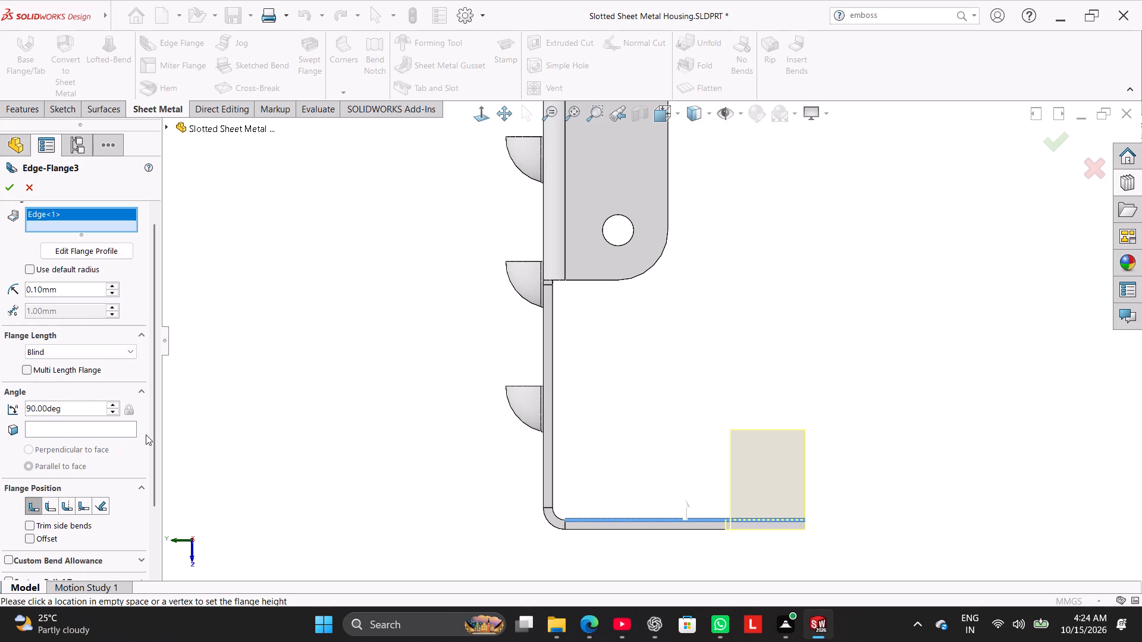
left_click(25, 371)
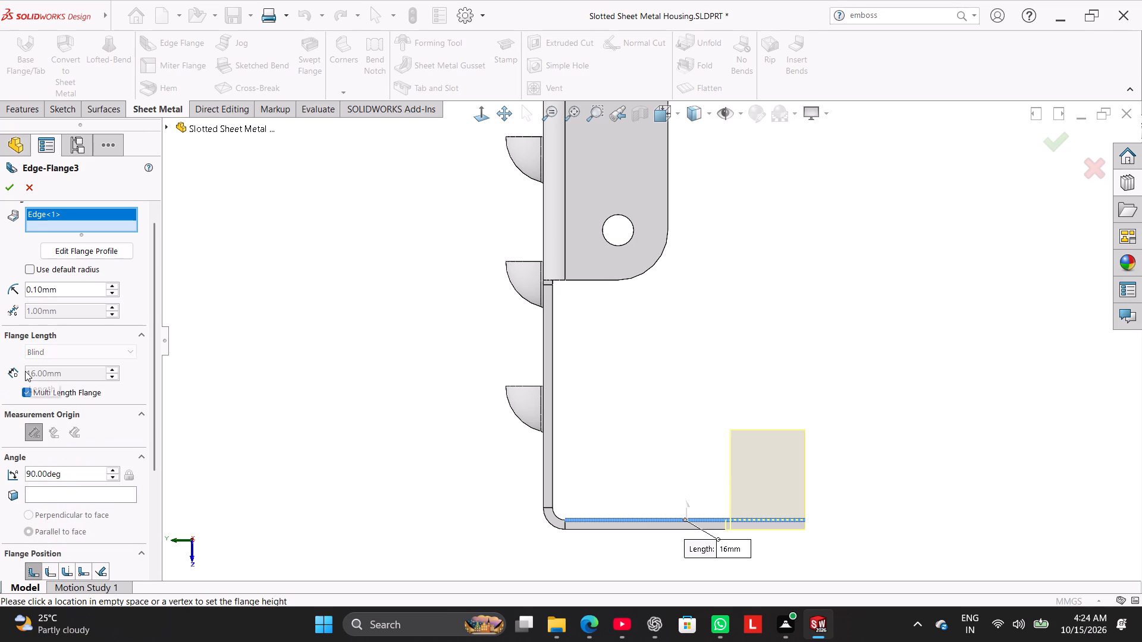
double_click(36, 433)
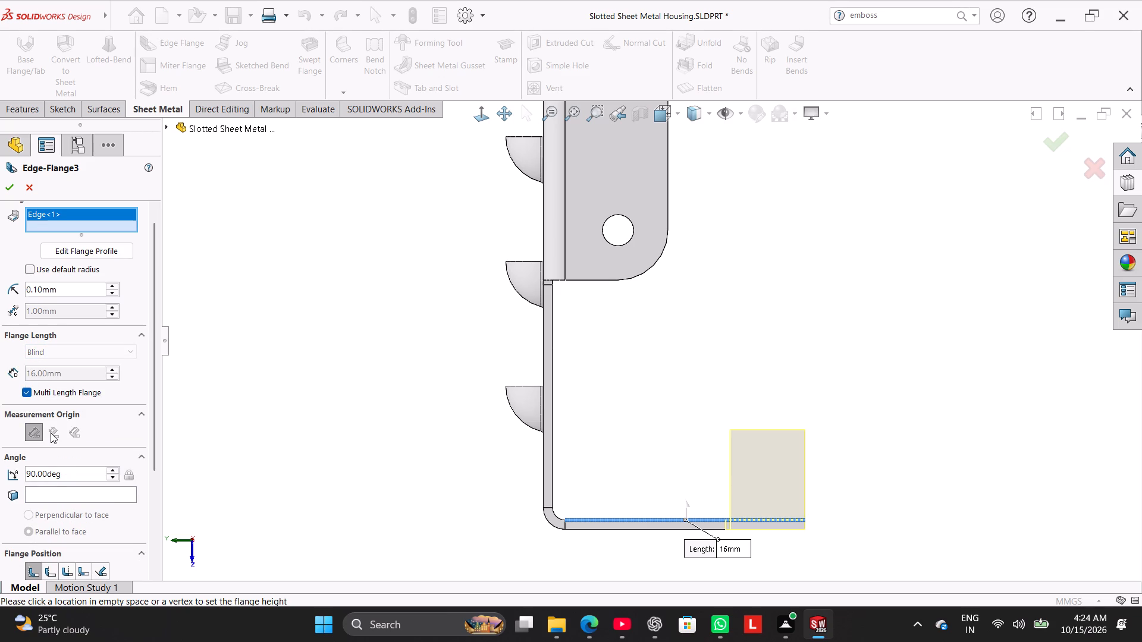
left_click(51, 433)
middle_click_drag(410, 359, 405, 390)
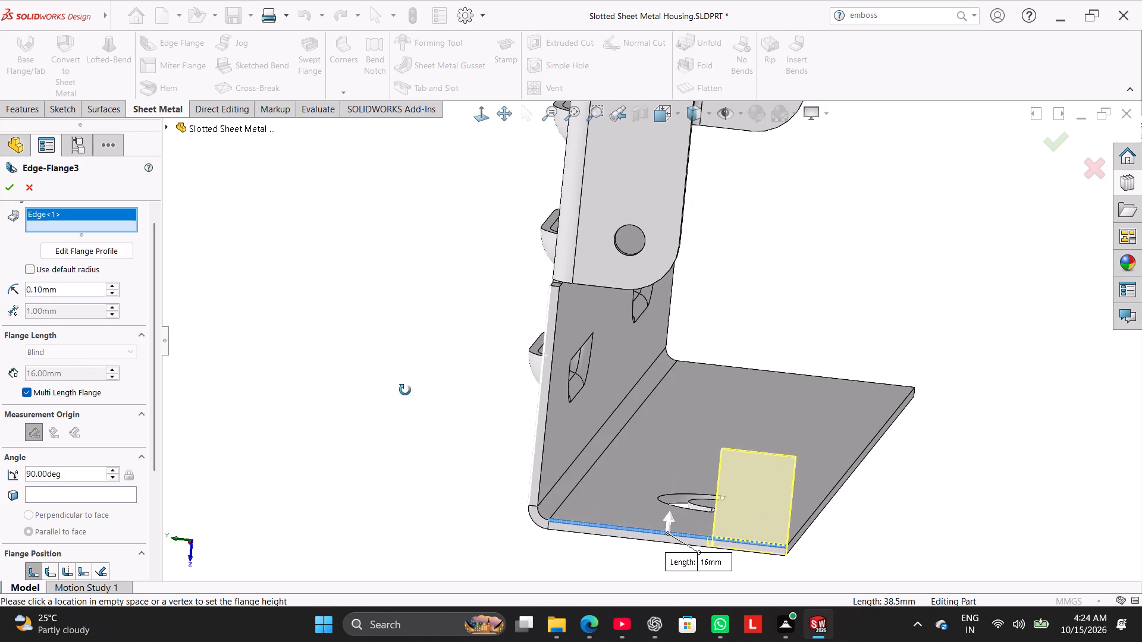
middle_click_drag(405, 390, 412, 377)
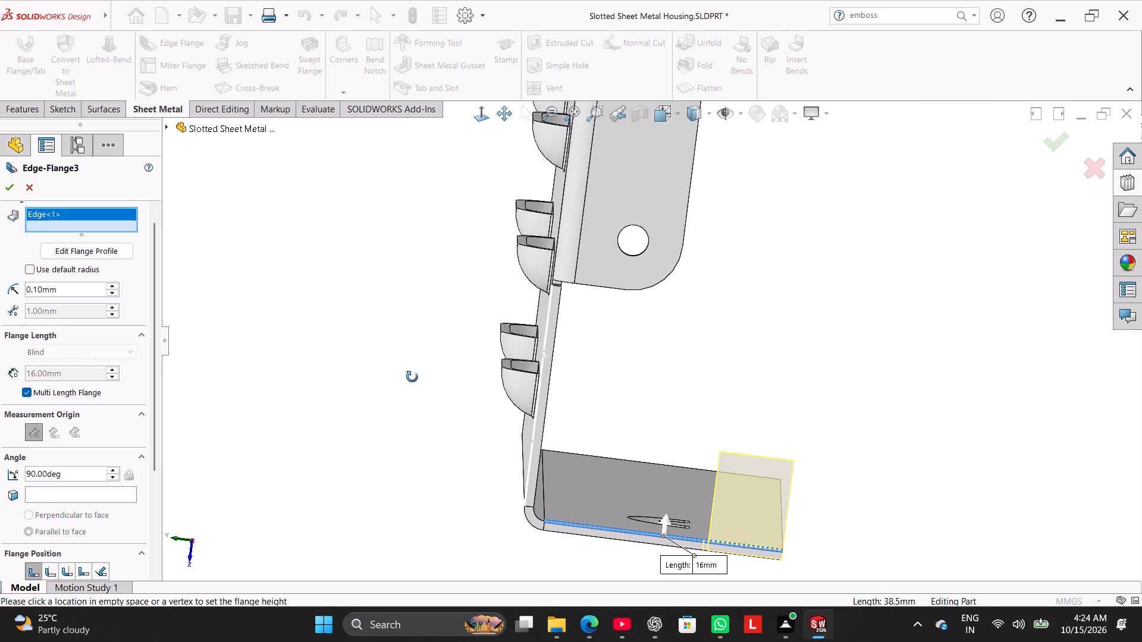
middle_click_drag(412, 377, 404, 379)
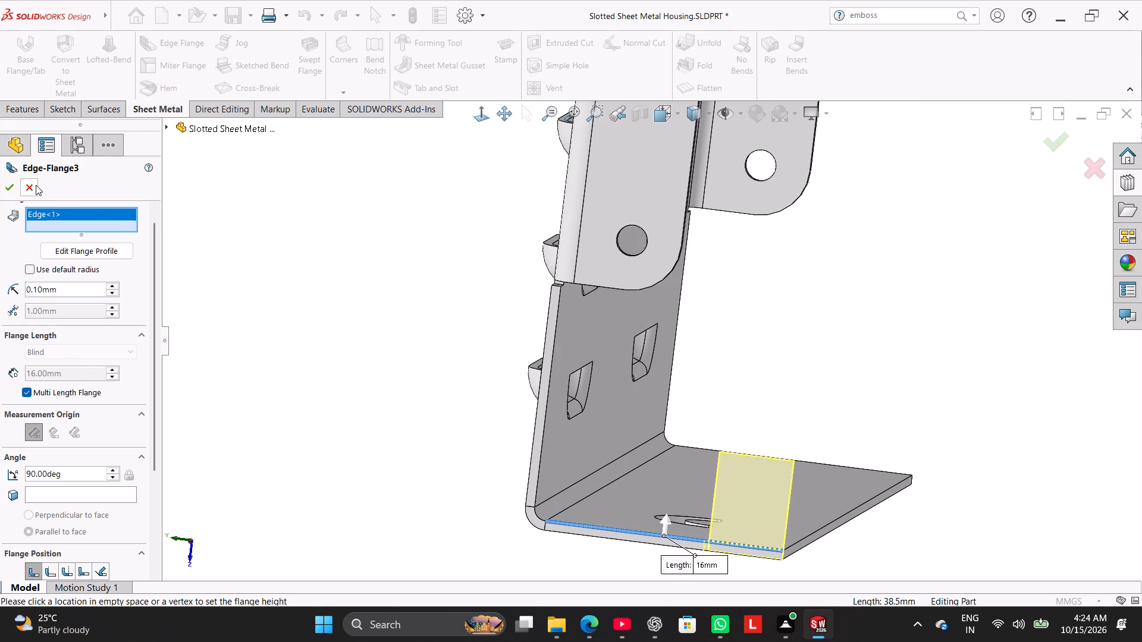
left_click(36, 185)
Place a new edge flange about 19.7 mm long on the vertical end edge of the side flange with the cutout.
middle_click_drag(425, 344, 360, 248)
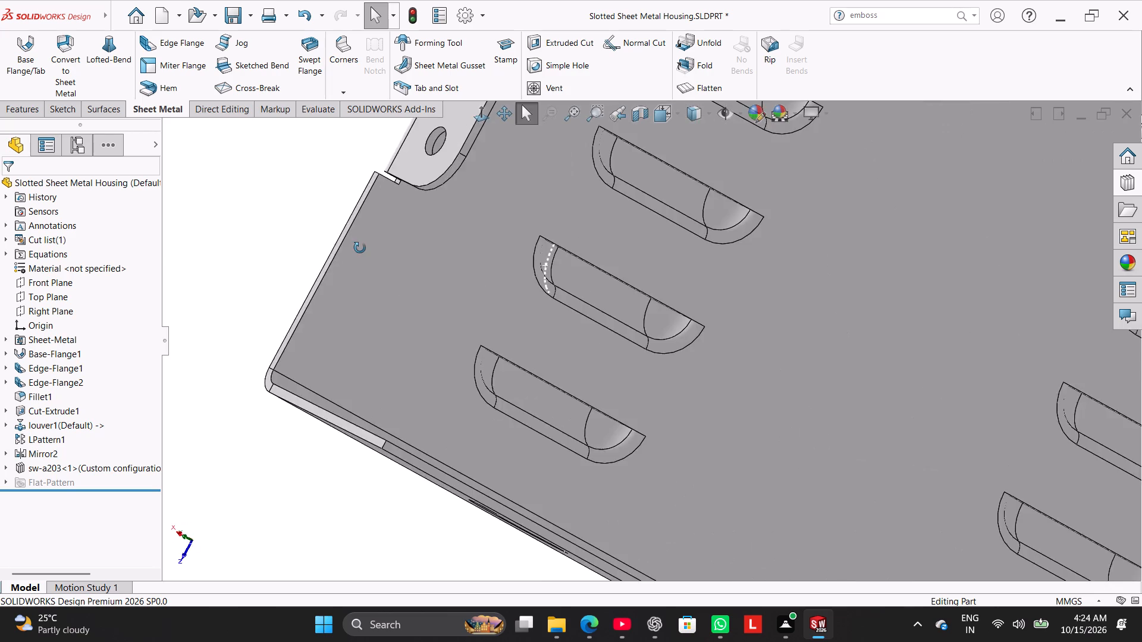
middle_click_drag(360, 248, 403, 307)
right_click_drag(361, 306, 496, 202)
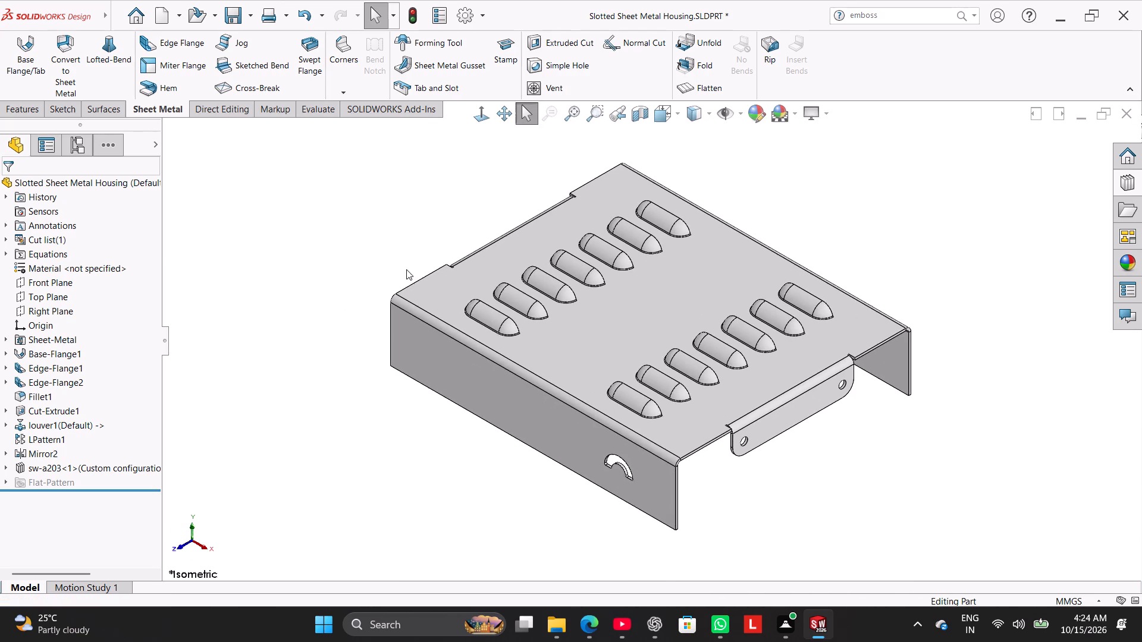
left_click(180, 43)
scroll(714, 453, "down", 6)
left_click(629, 473)
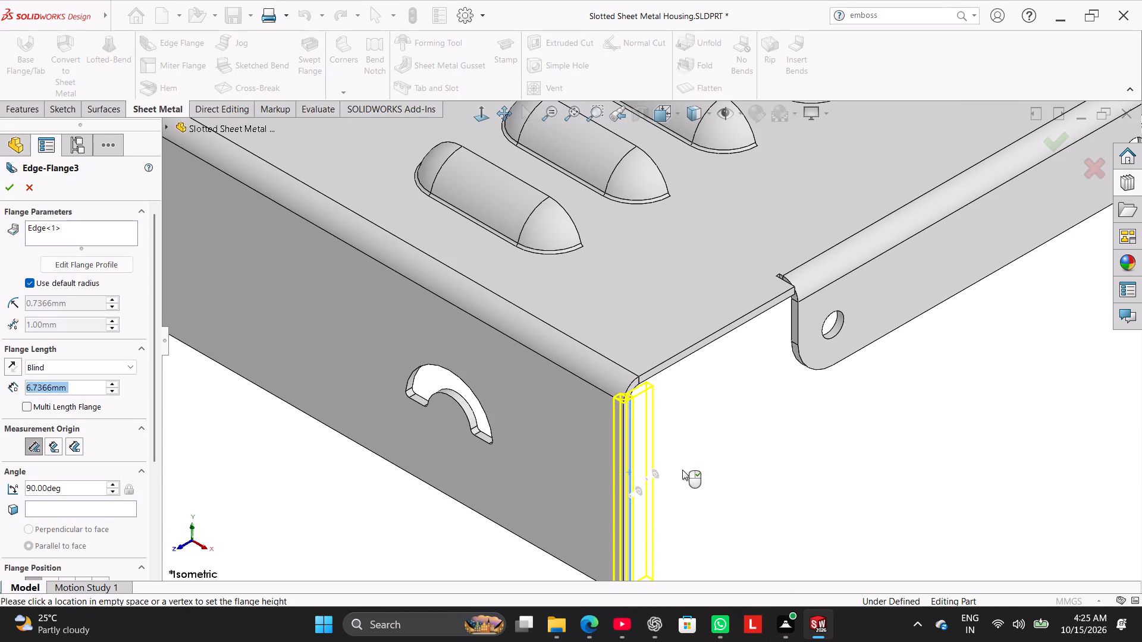
left_click(719, 454)
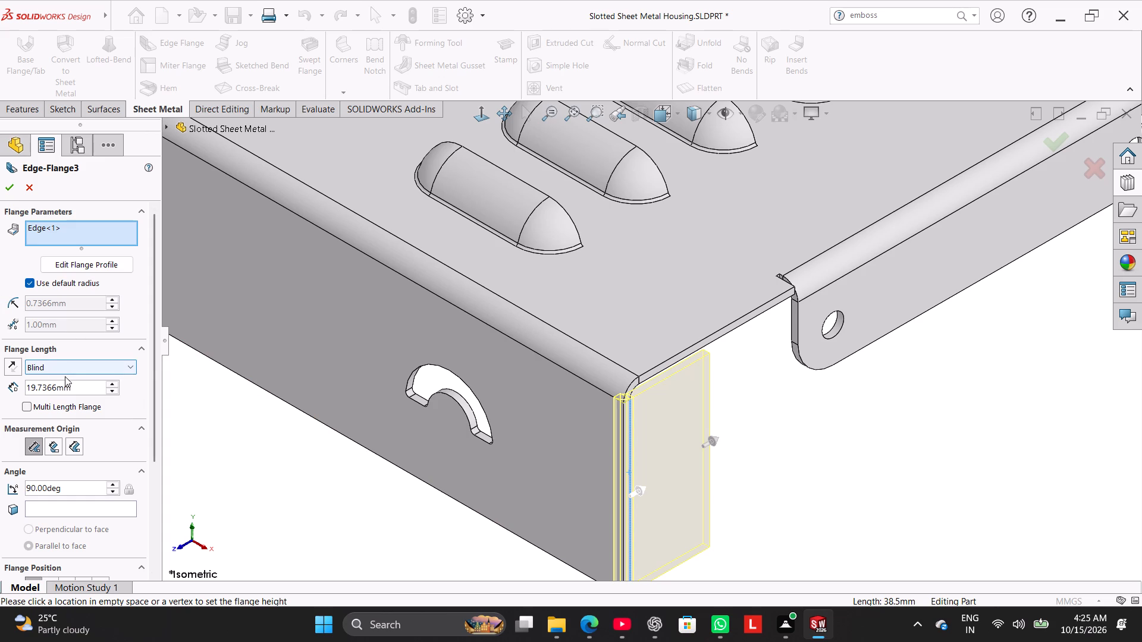
Override the new edge flange's default bend radius with 0.1 mm.
left_click(30, 285)
double_click(77, 302)
key("0")
key("period")
key("1")
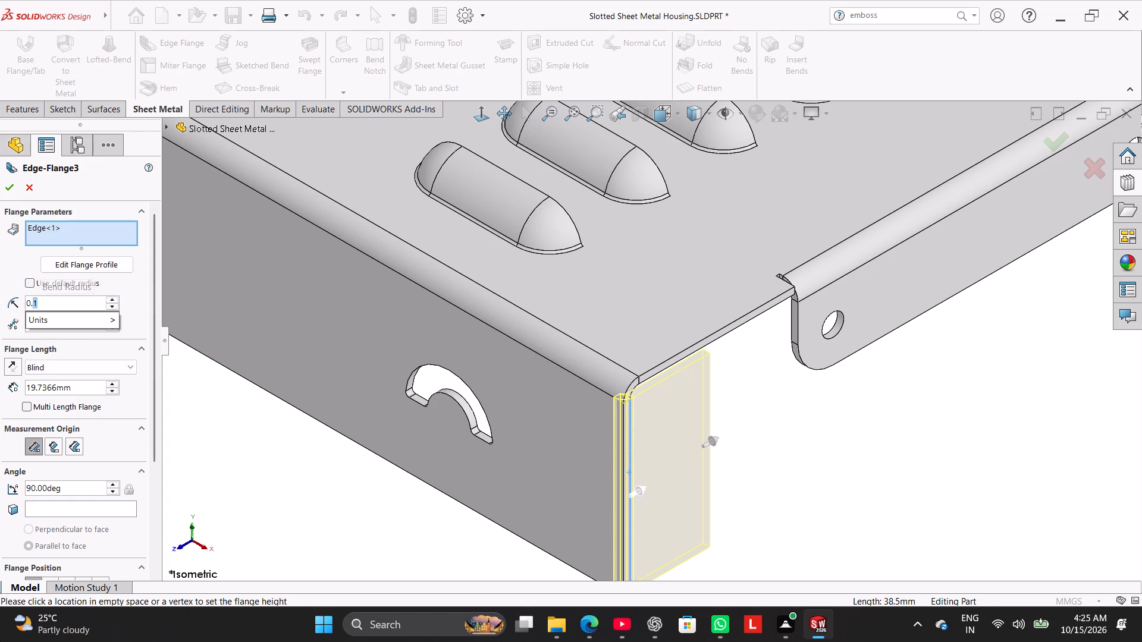
key("Return")
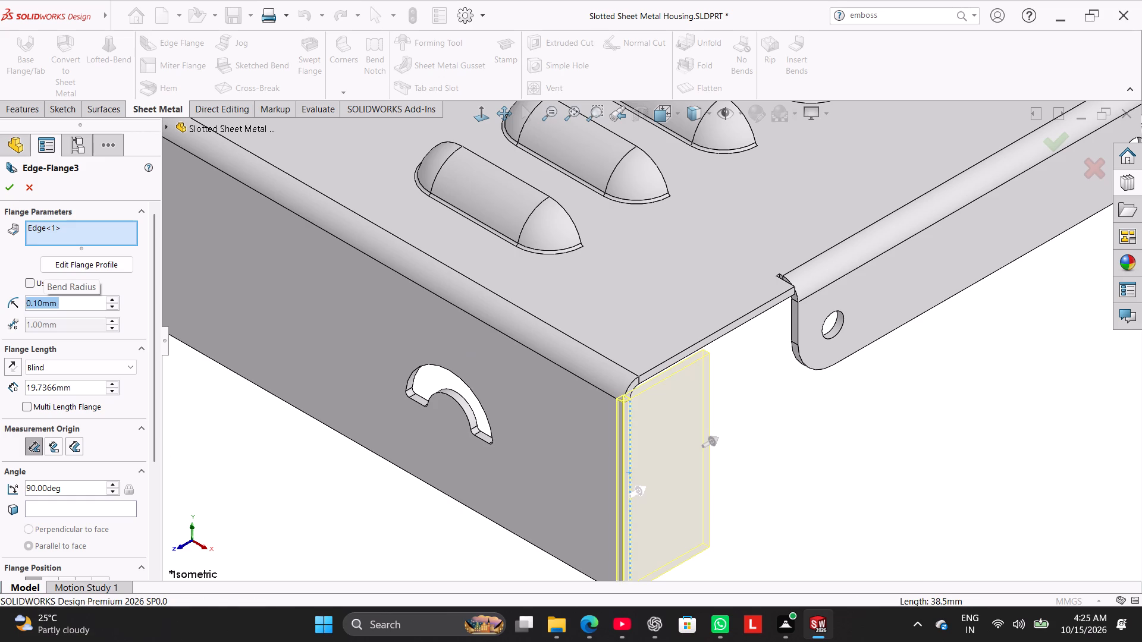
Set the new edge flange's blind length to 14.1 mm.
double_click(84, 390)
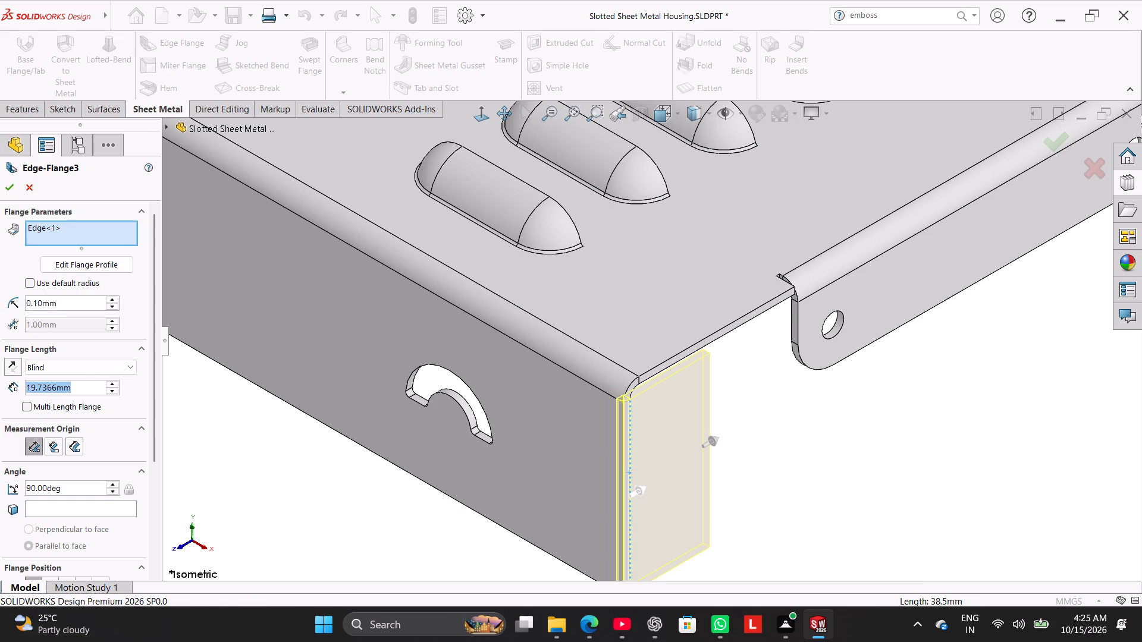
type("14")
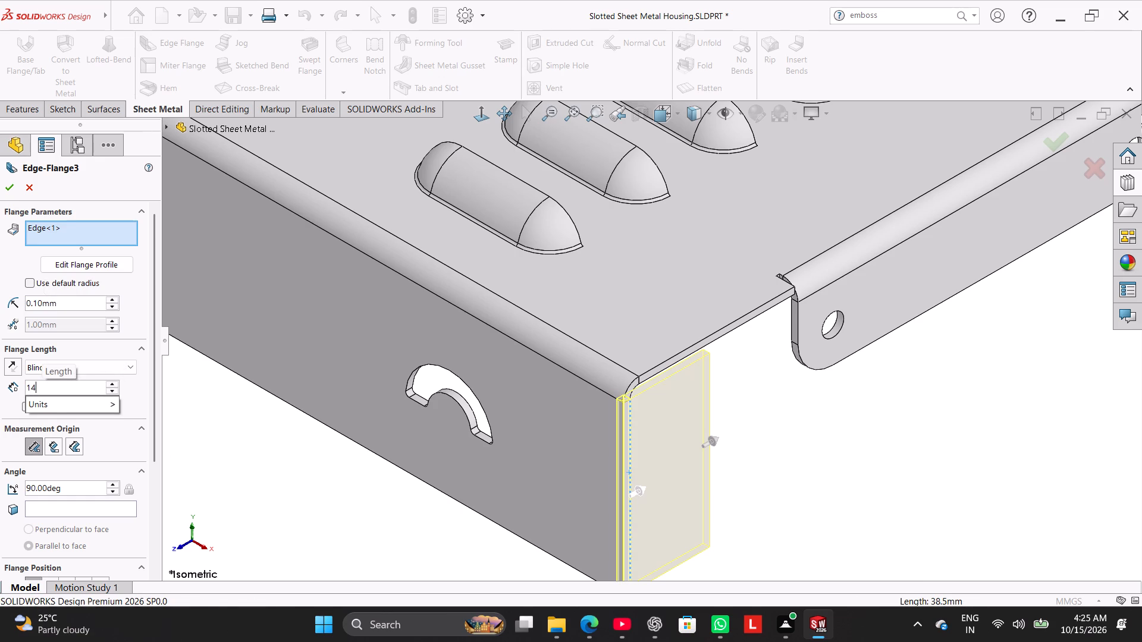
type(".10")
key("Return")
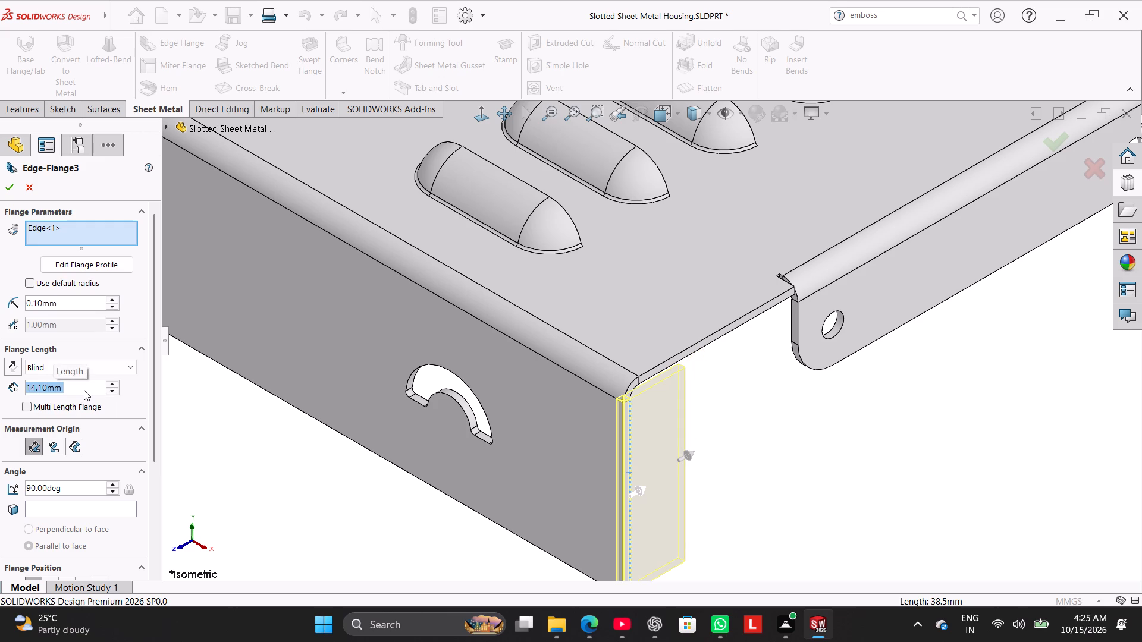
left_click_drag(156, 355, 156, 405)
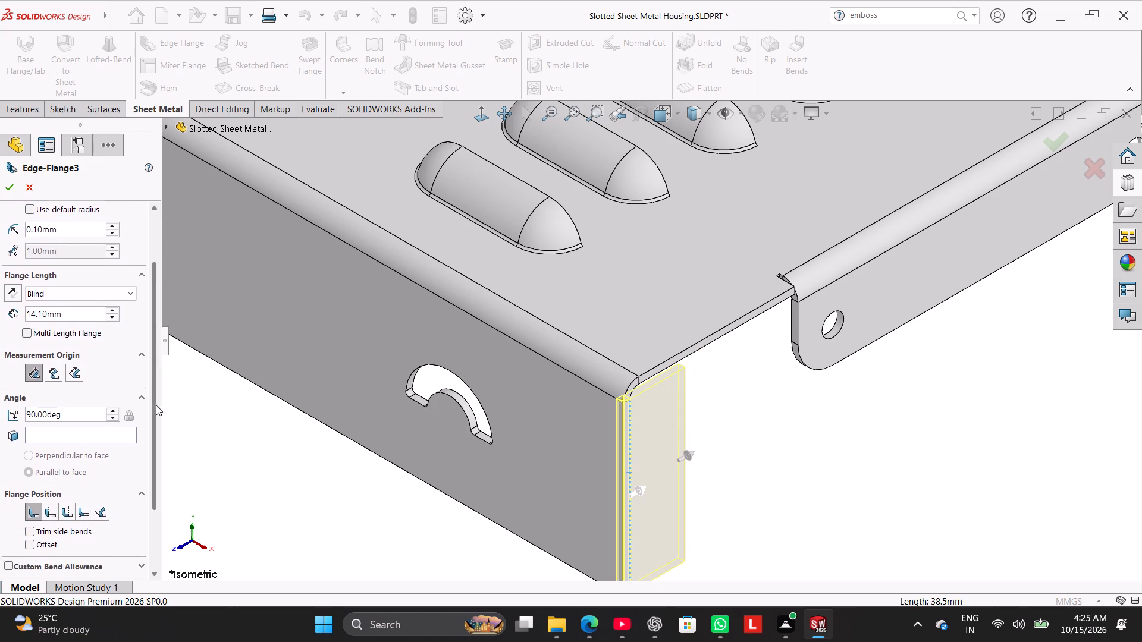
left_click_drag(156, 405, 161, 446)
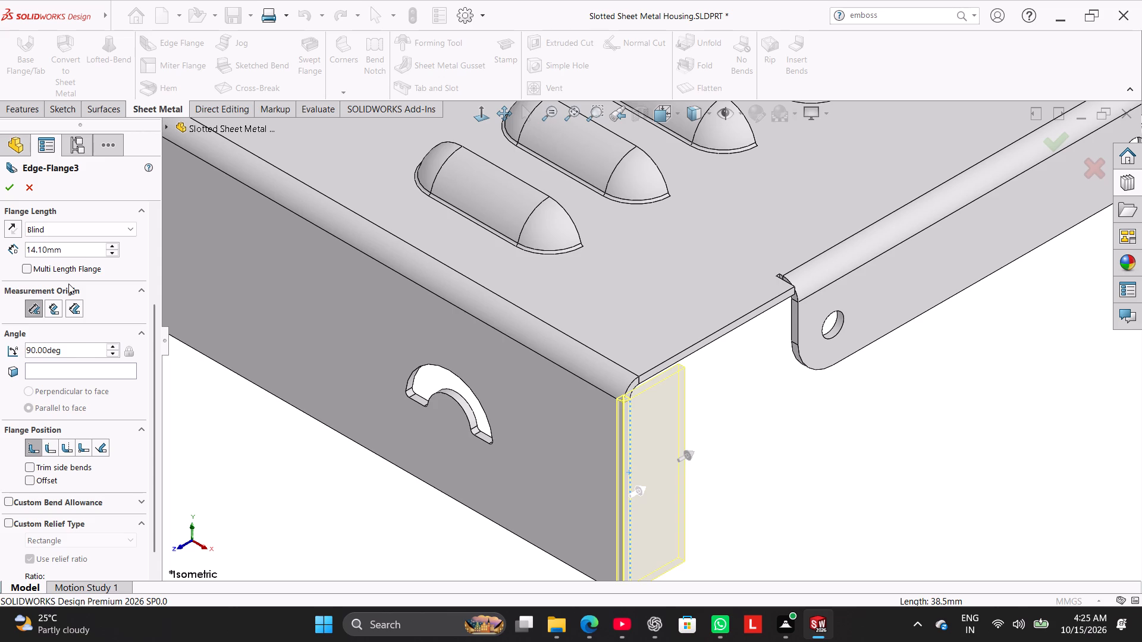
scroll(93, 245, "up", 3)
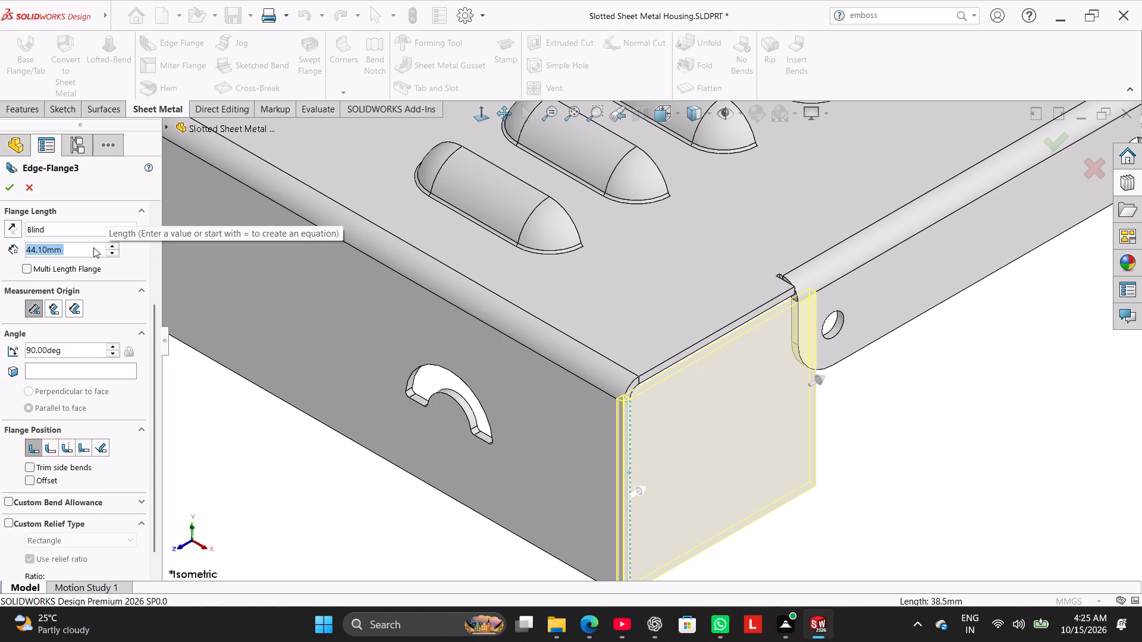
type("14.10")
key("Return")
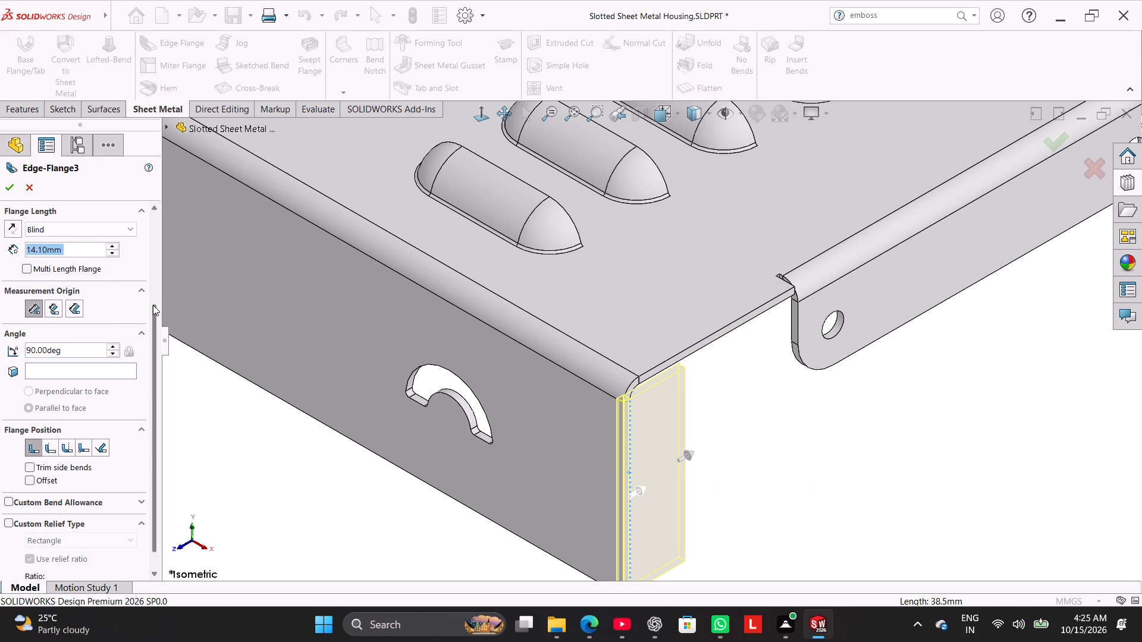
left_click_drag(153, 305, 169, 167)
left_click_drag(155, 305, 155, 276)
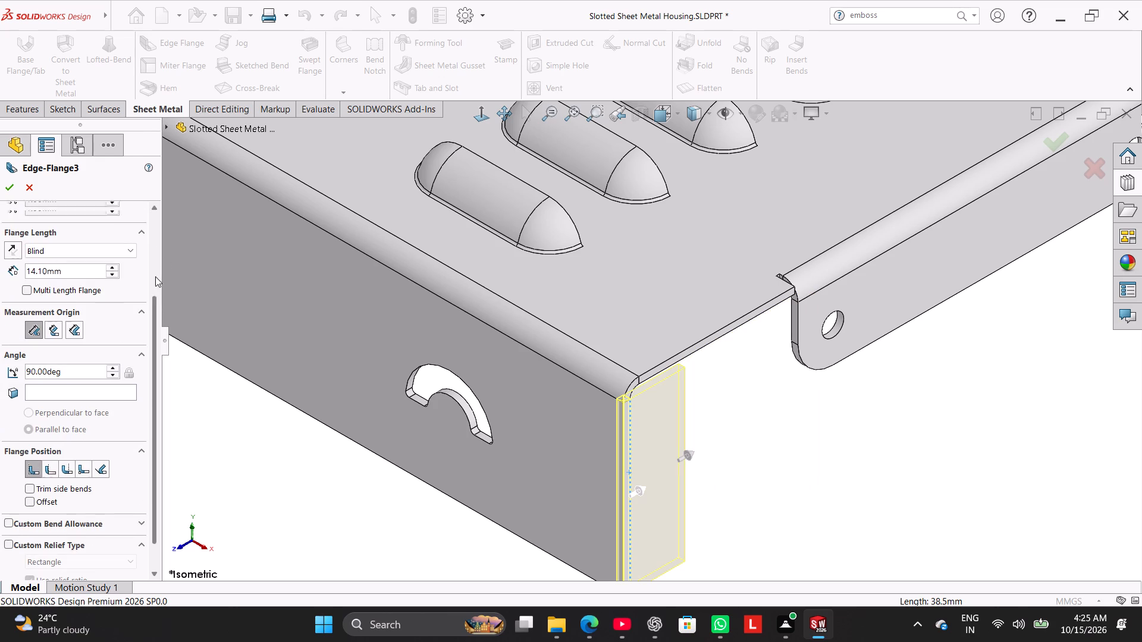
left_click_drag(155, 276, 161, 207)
Edit the flange profile, pull its inner side away from the main bend, and dimension the profile width to 12 mm.
left_click(115, 266)
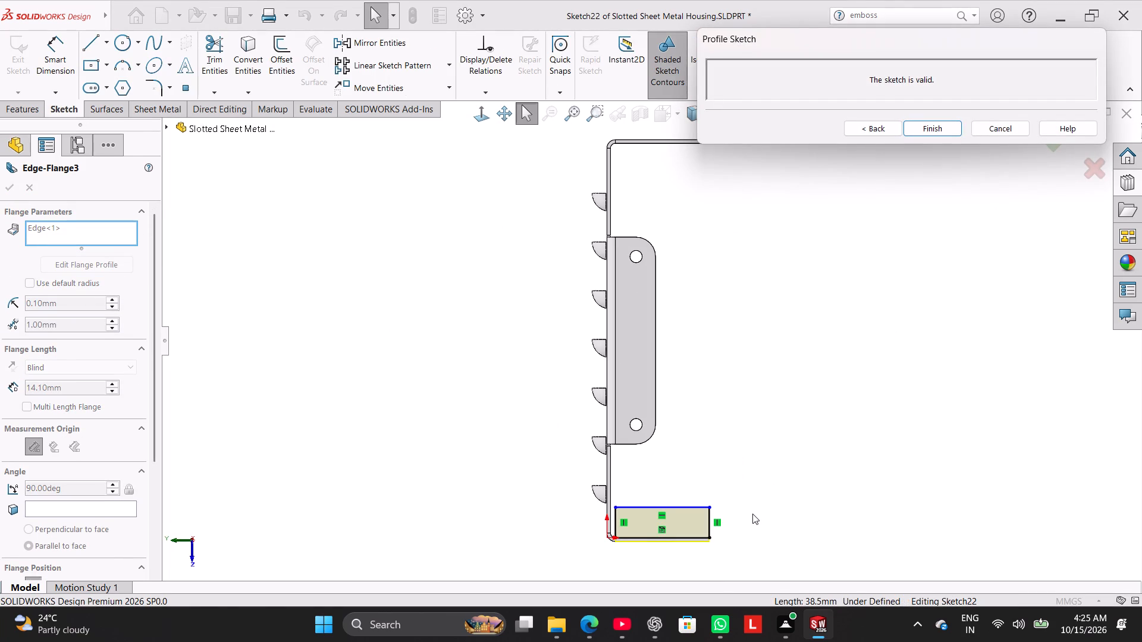
scroll(634, 509, "down", 6)
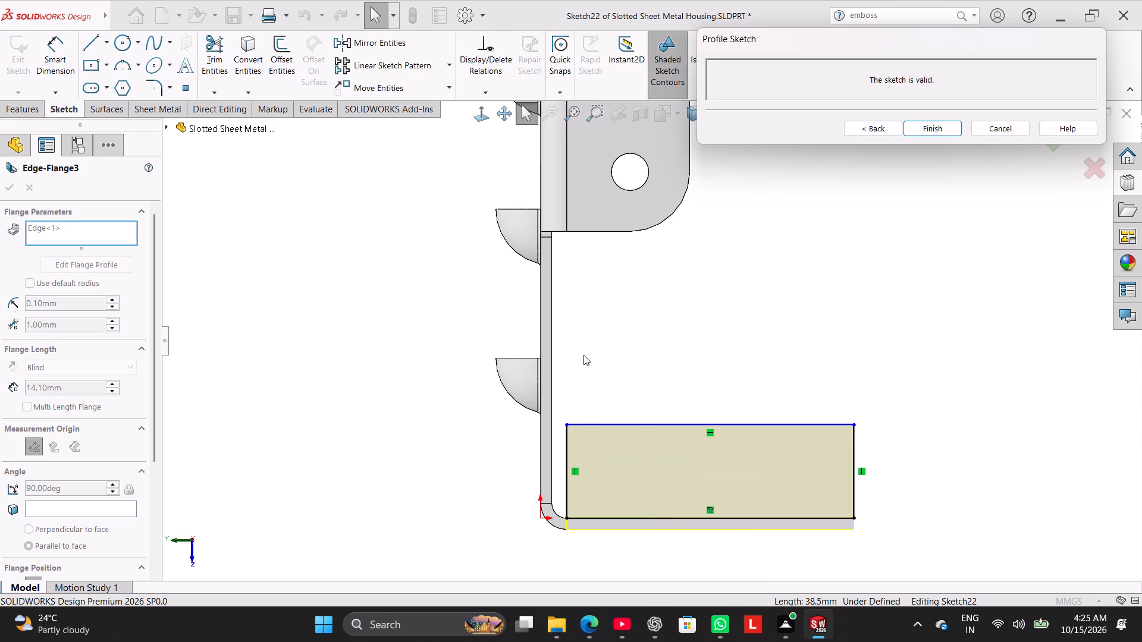
left_click(563, 450)
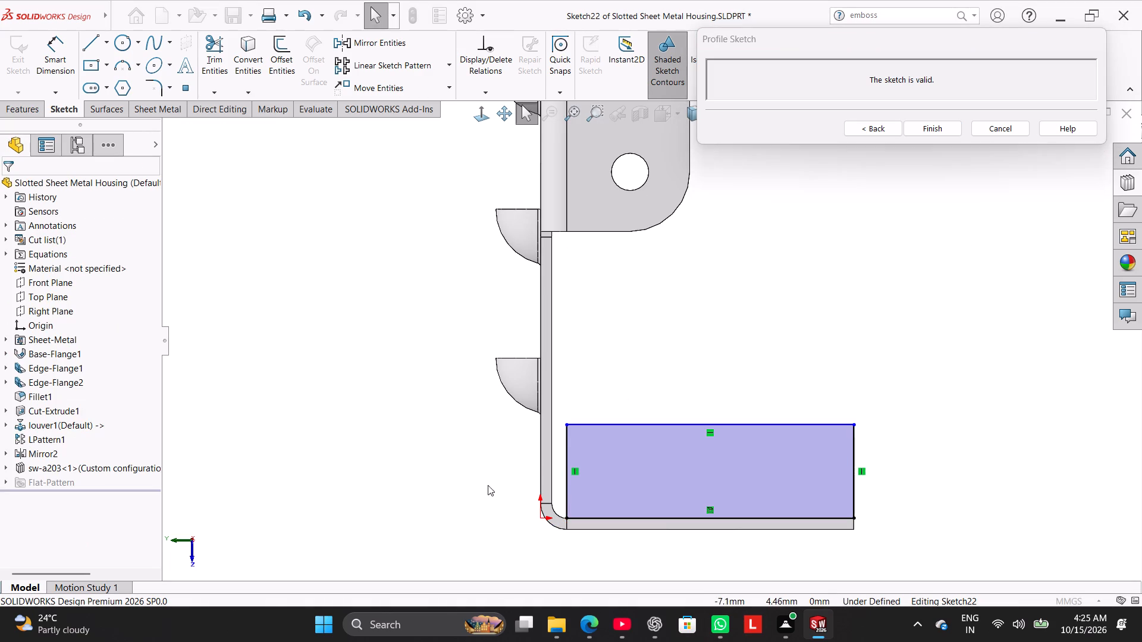
left_click_drag(566, 457, 646, 471)
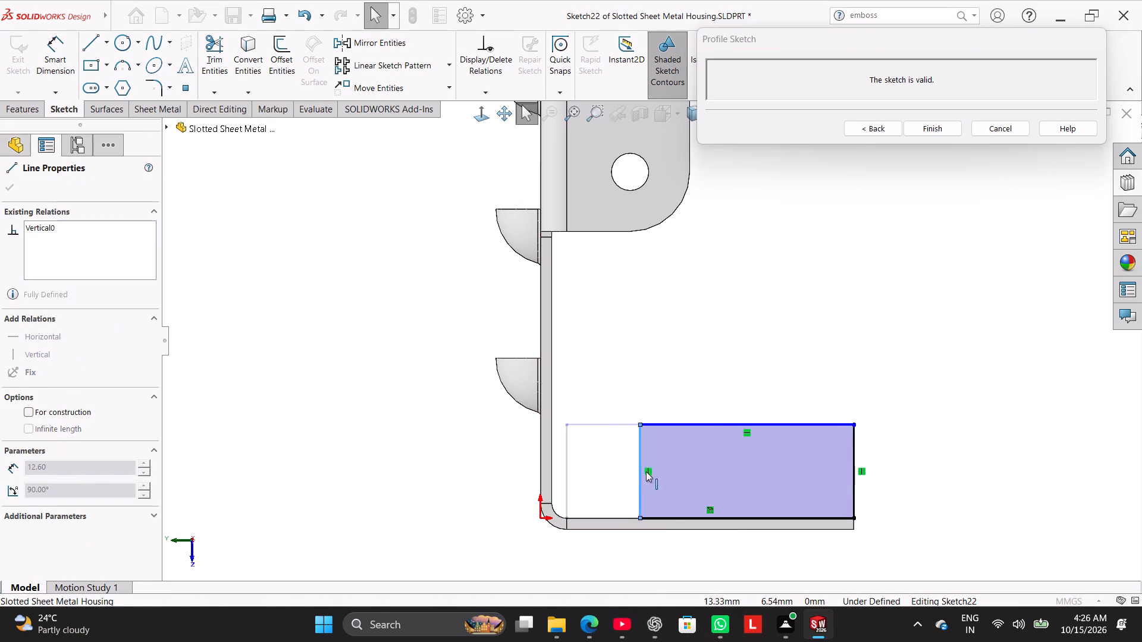
left_click_drag(646, 471, 698, 481)
left_click_drag(61, 53, 62, 64)
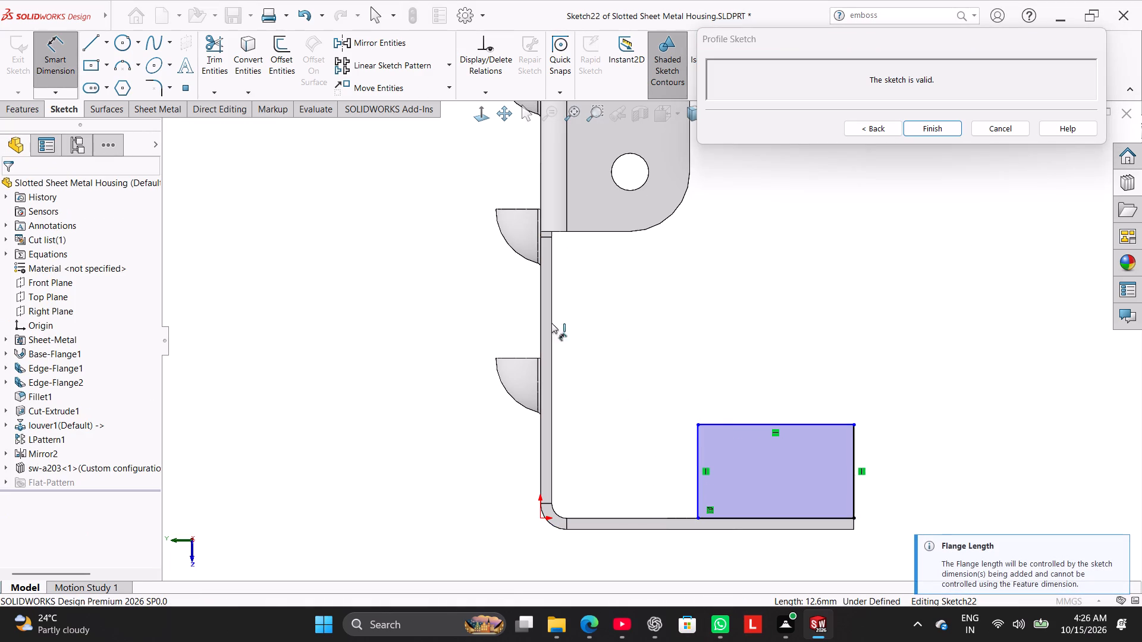
left_click(792, 423)
left_click(772, 353)
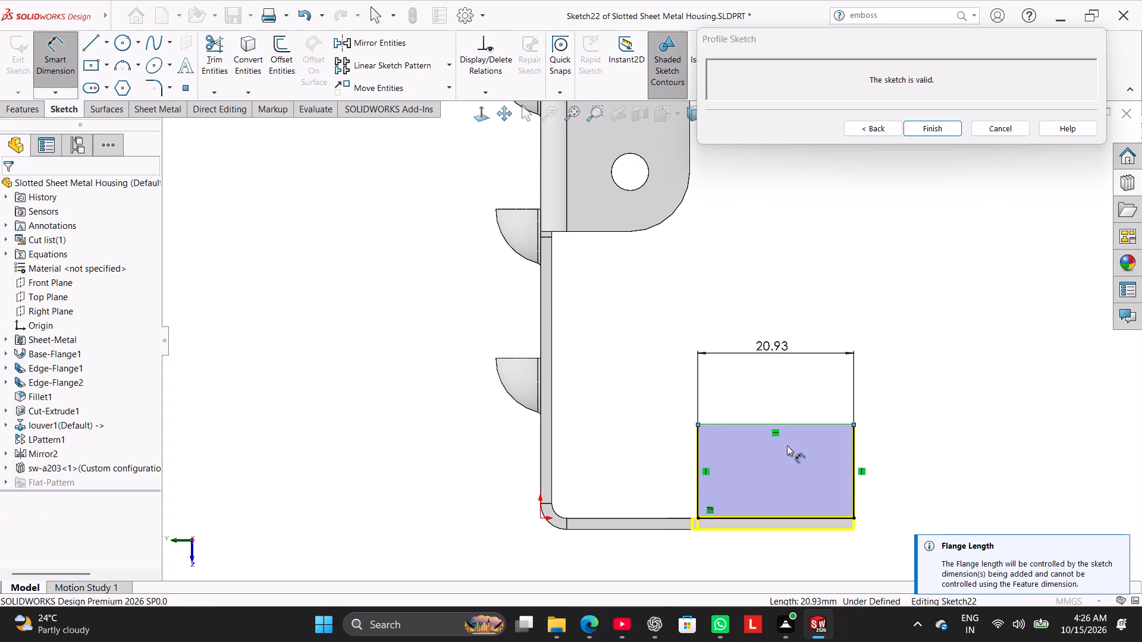
type("12")
key("Return")
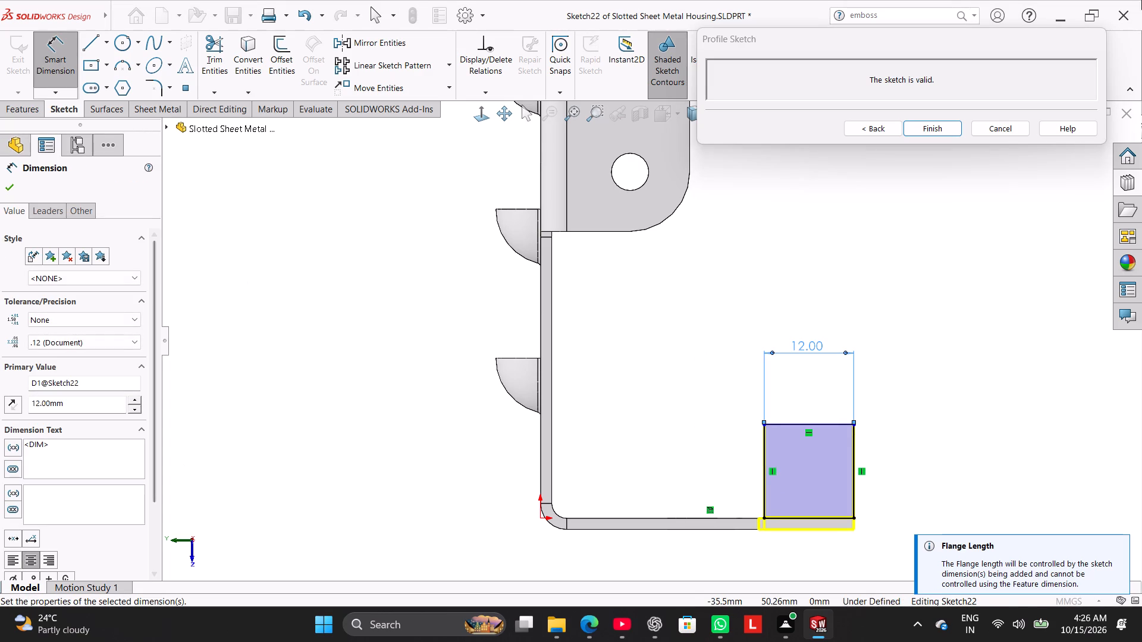
Dimension the profile height to 16 mm from the outer face of the side flange to the tab's far edge.
left_click(843, 423)
left_click(829, 531)
left_click(902, 474)
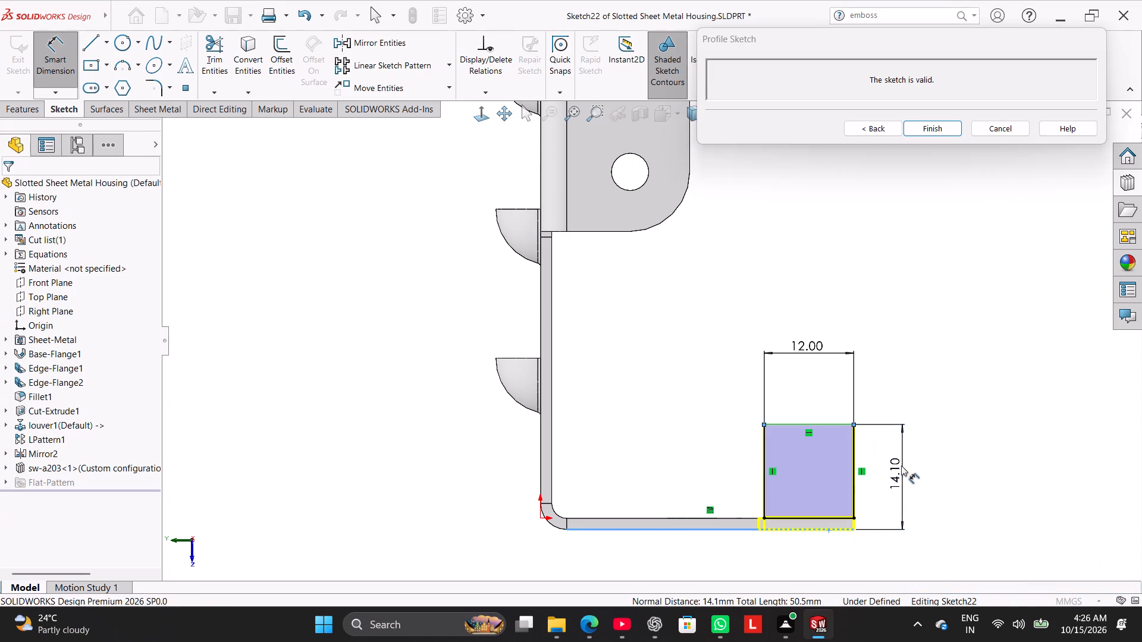
type("16")
key("Return")
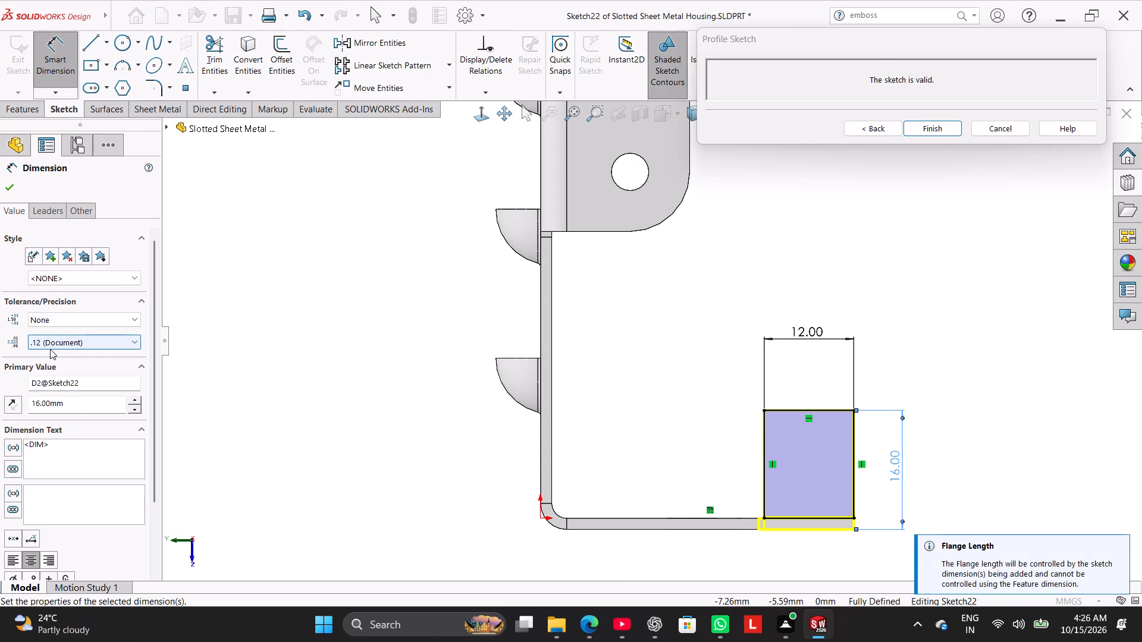
left_click(14, 187)
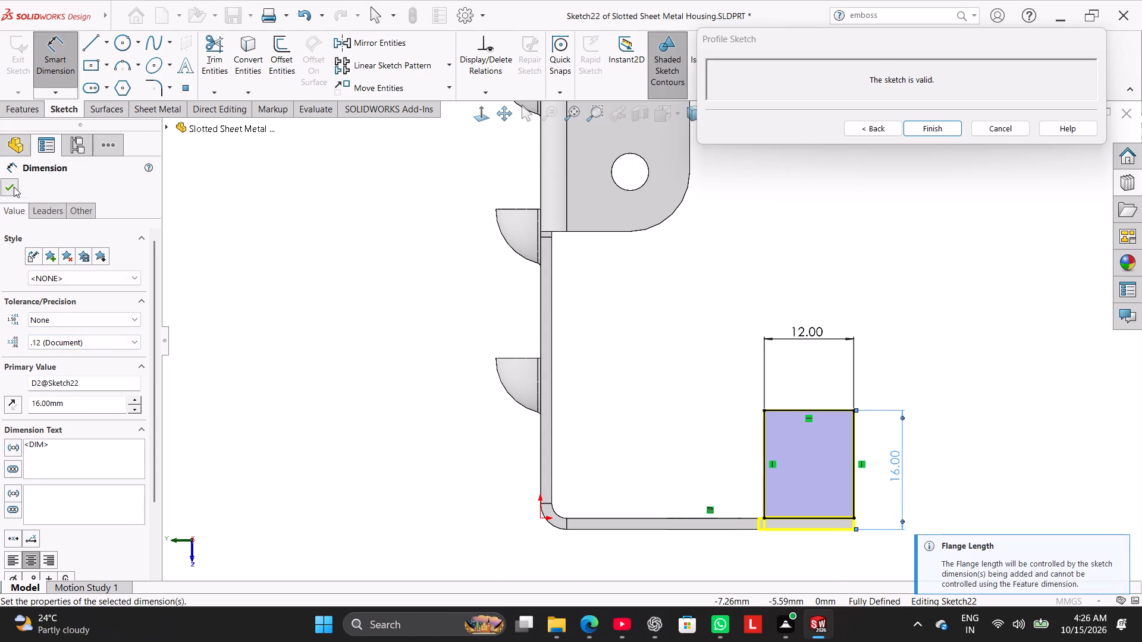
Go back to the flange settings, reapply the 0.1 mm bend radius override, and create the tab flange.
left_click(870, 129)
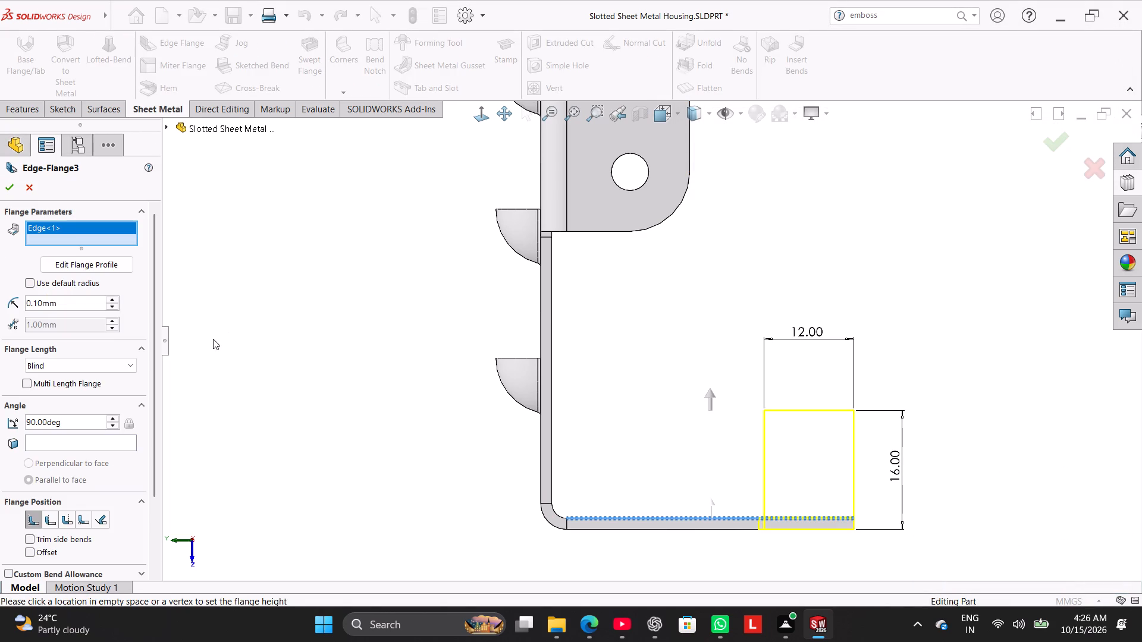
left_click_drag(153, 309, 151, 341)
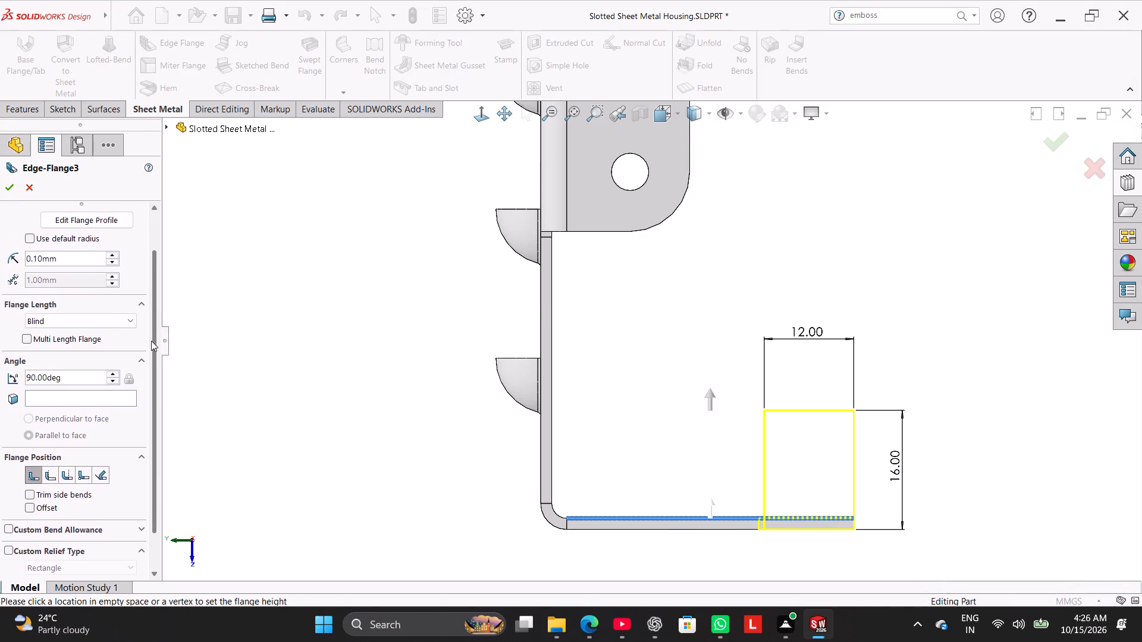
left_click_drag(151, 341, 145, 369)
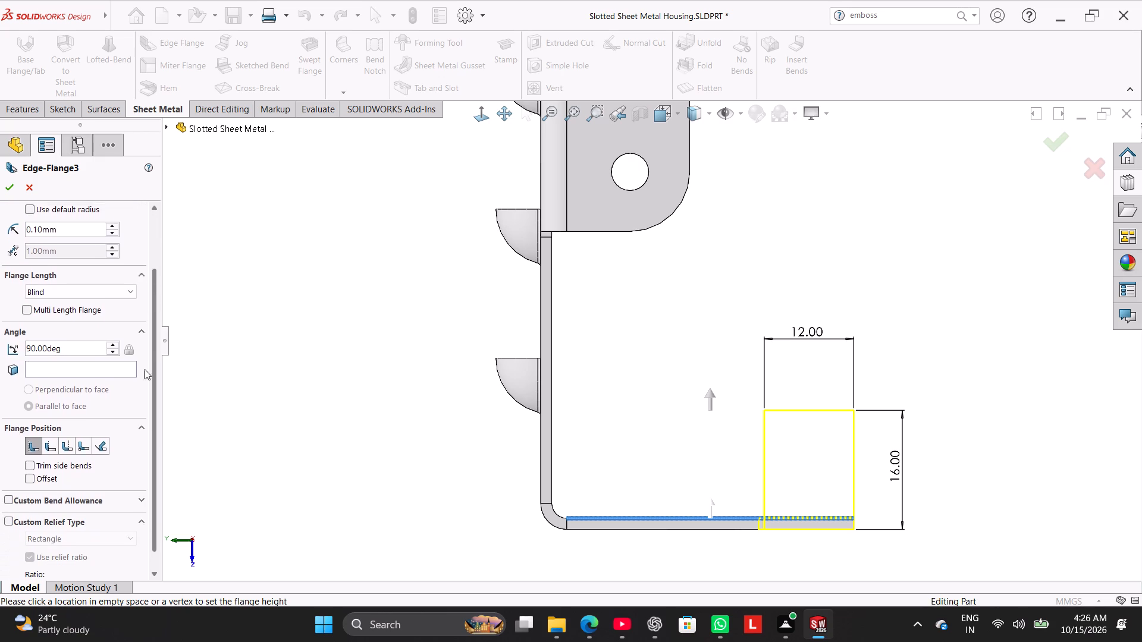
left_click_drag(145, 369, 175, 236)
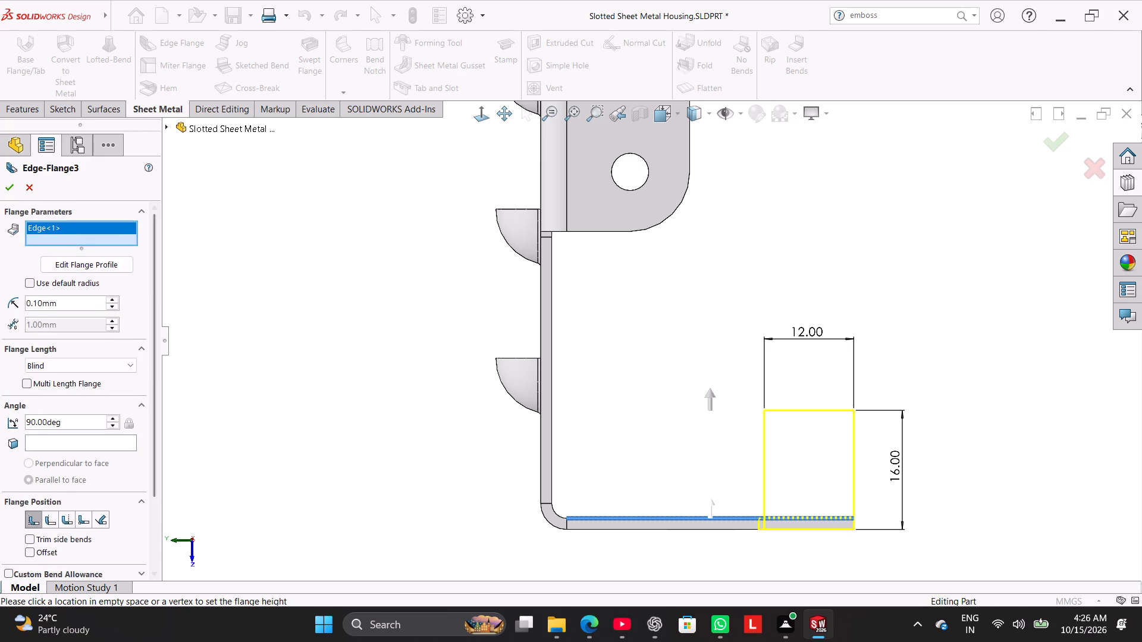
left_click(28, 282)
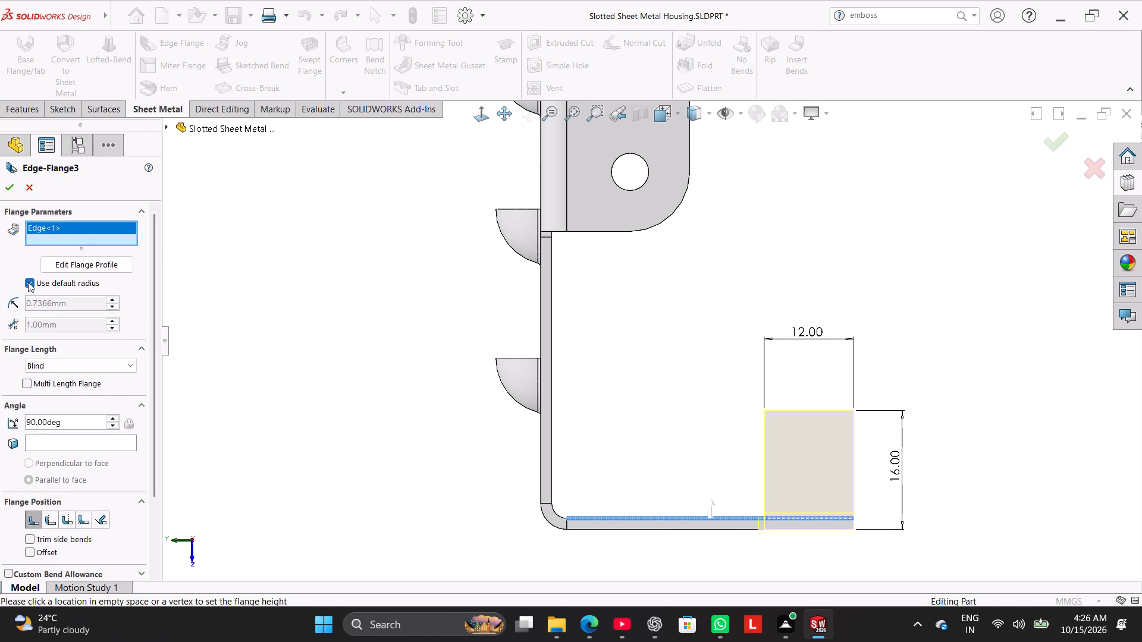
left_click(28, 282)
double_click(67, 300)
key("0")
key("period")
key("1")
key("Return")
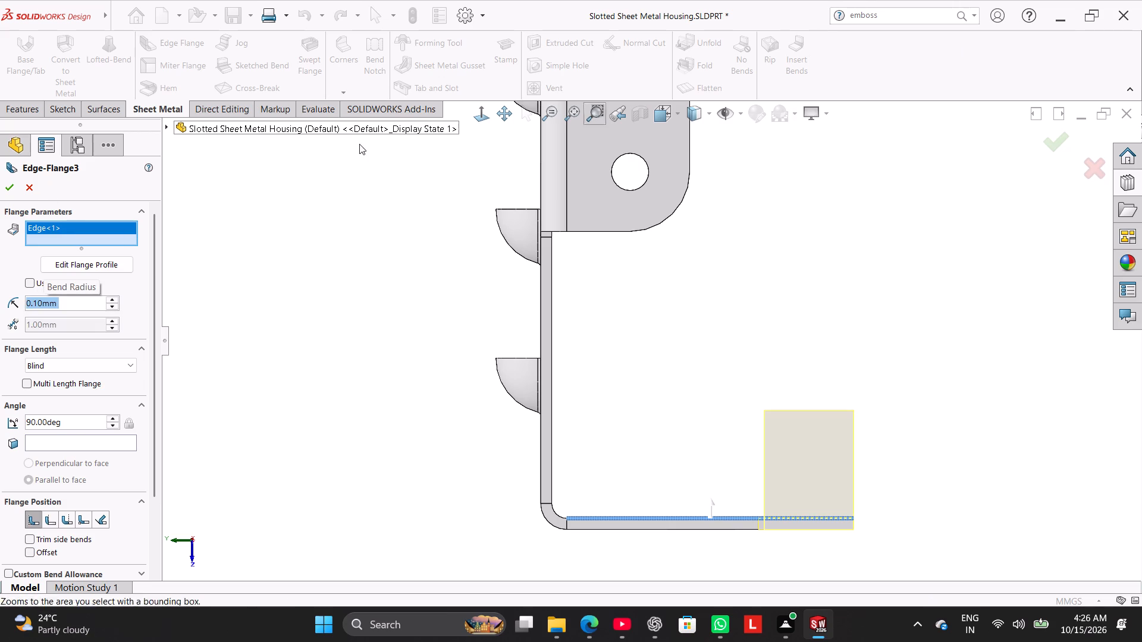
left_click(11, 191)
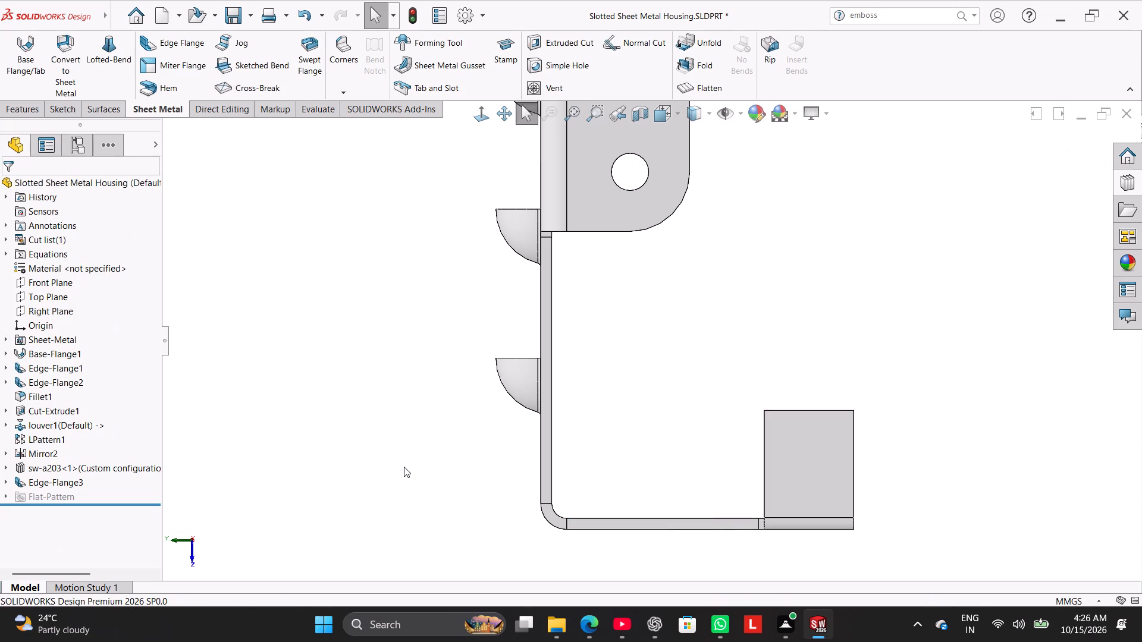
Round the free end of the new tab with a full round fillet across its two side faces and end face.
middle_click_drag(404, 467, 294, 530)
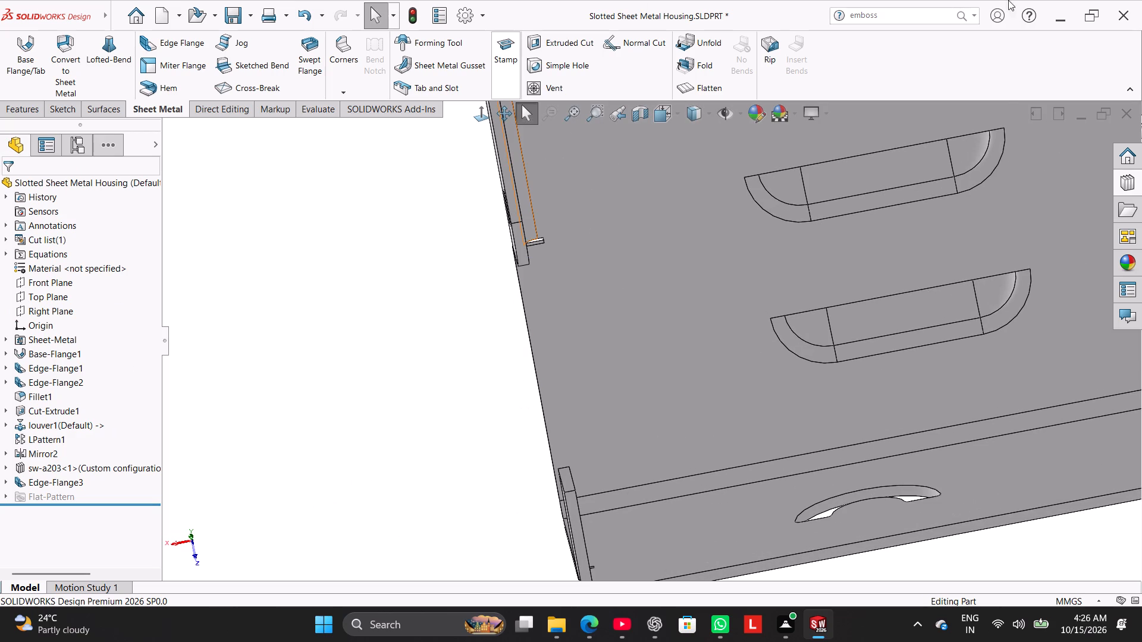
scroll(606, 405, "up", 1)
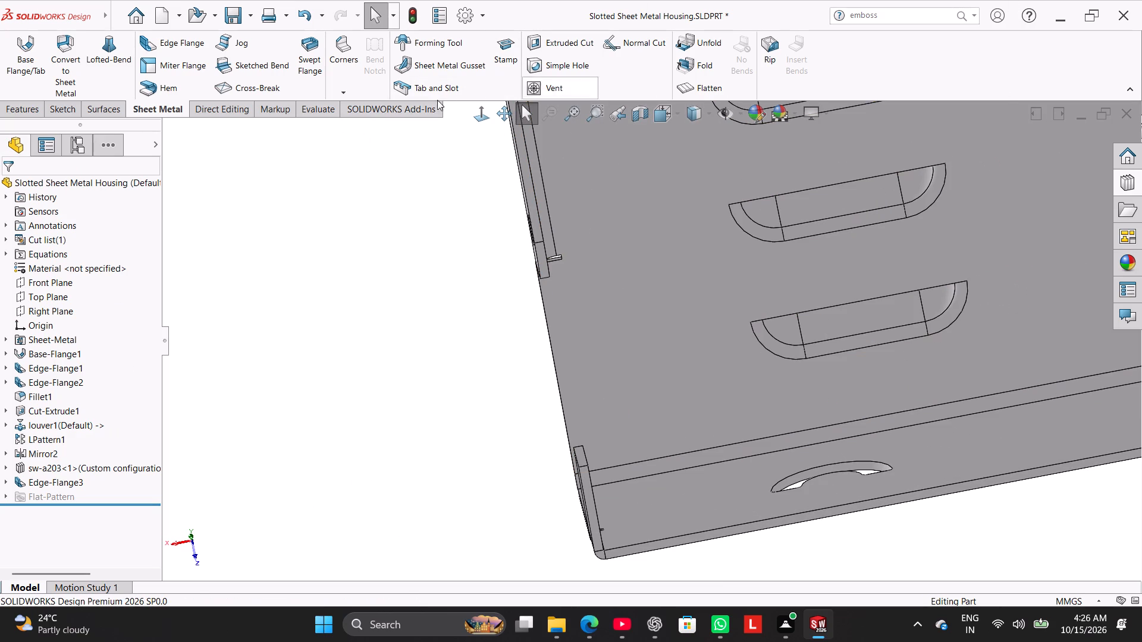
left_click(30, 113)
left_click(392, 64)
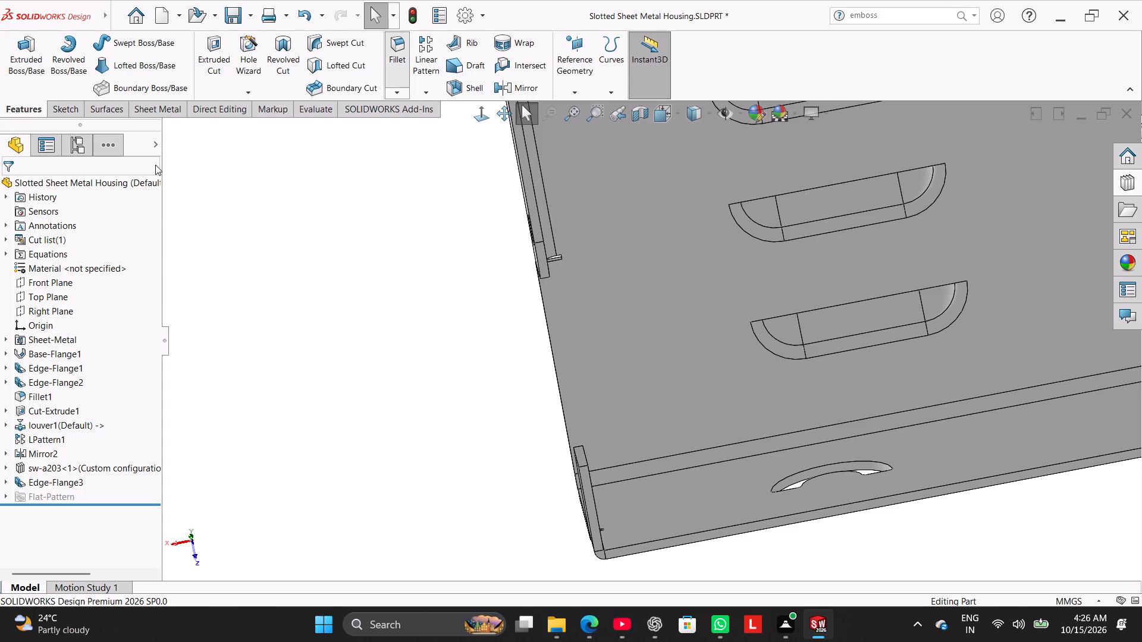
left_click(105, 242)
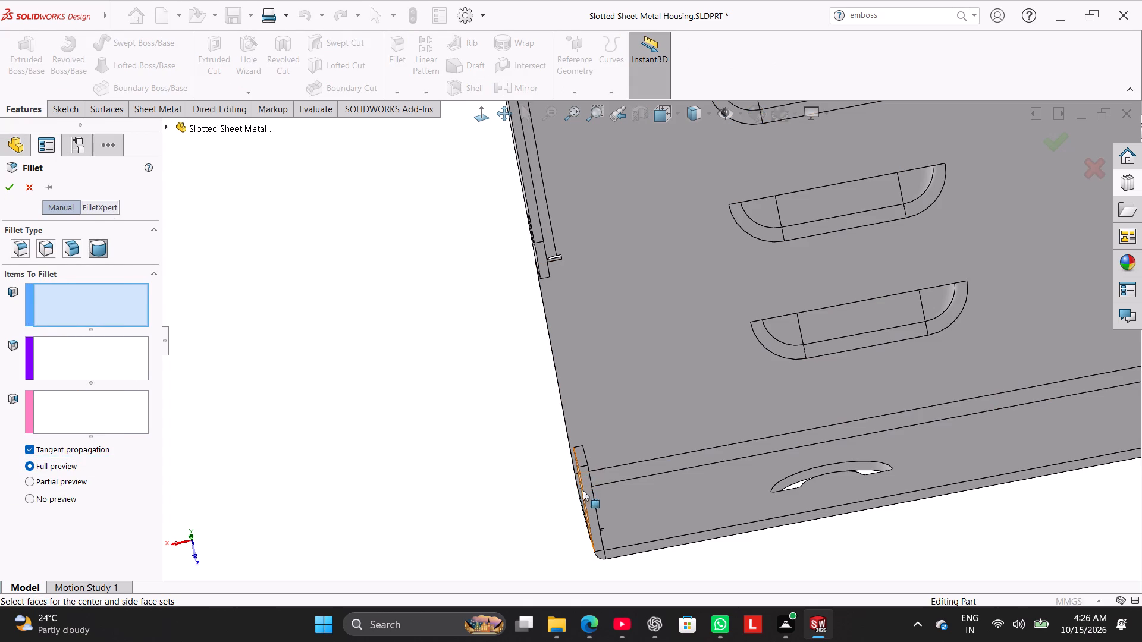
left_click(588, 495)
middle_click_drag(600, 455, 617, 511)
left_click(103, 370)
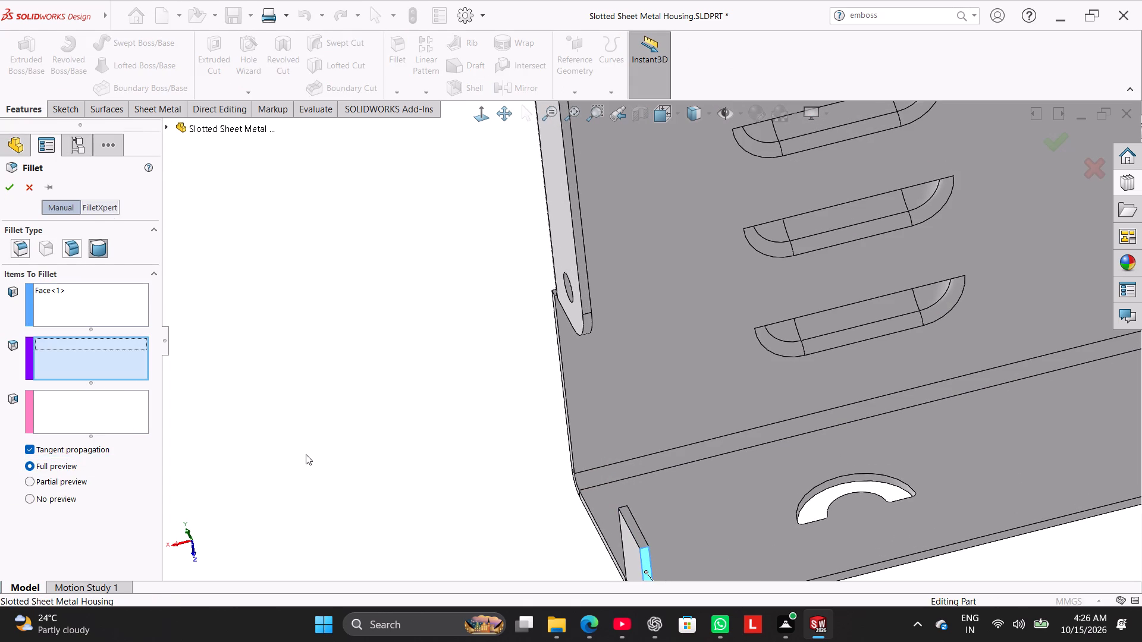
left_click(631, 525)
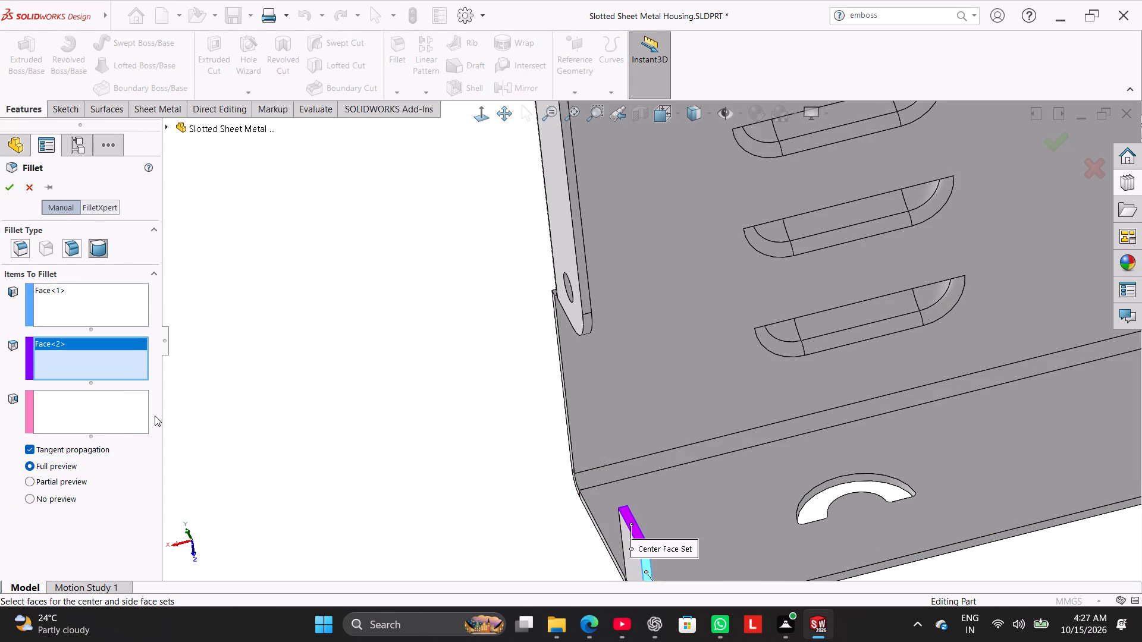
left_click_drag(96, 405, 118, 410)
middle_click_drag(431, 451, 539, 581)
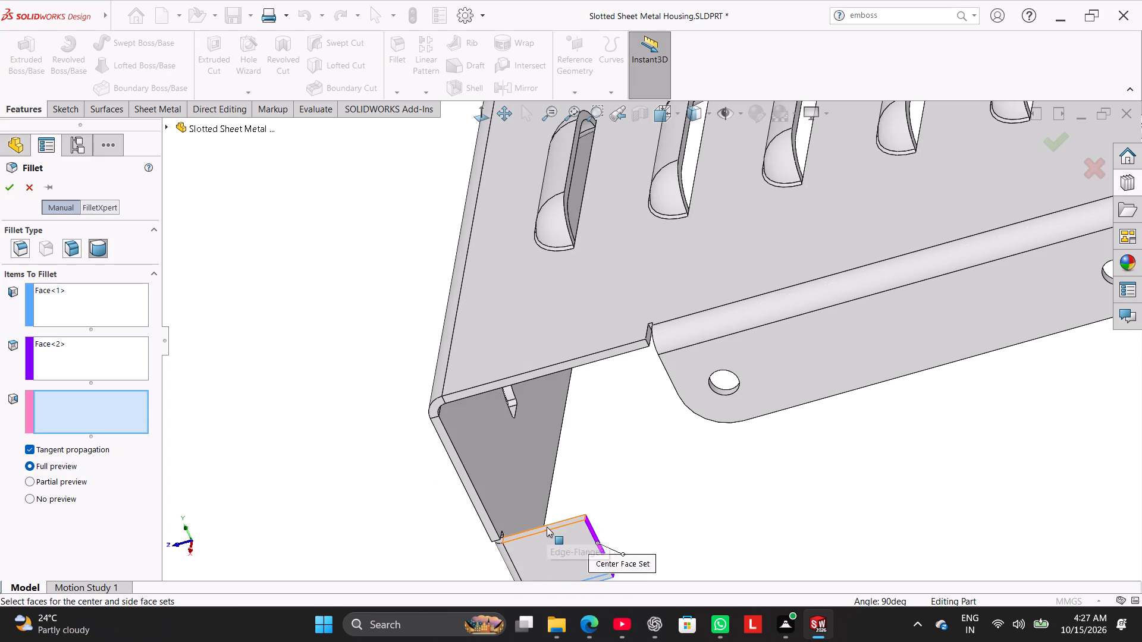
left_click(547, 527)
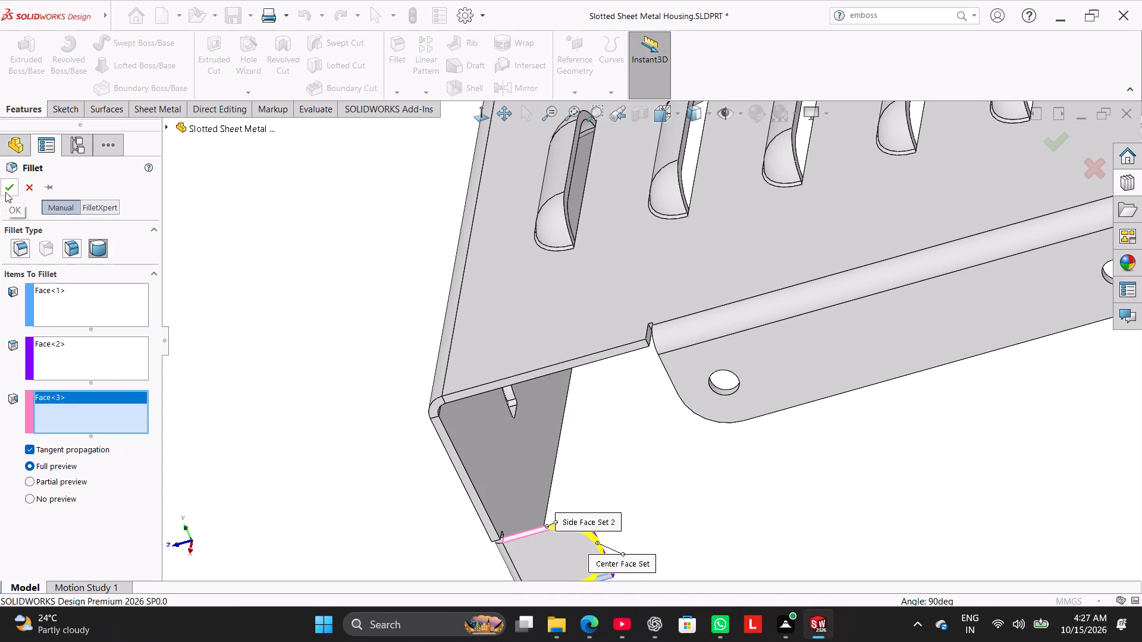
left_click(5, 192)
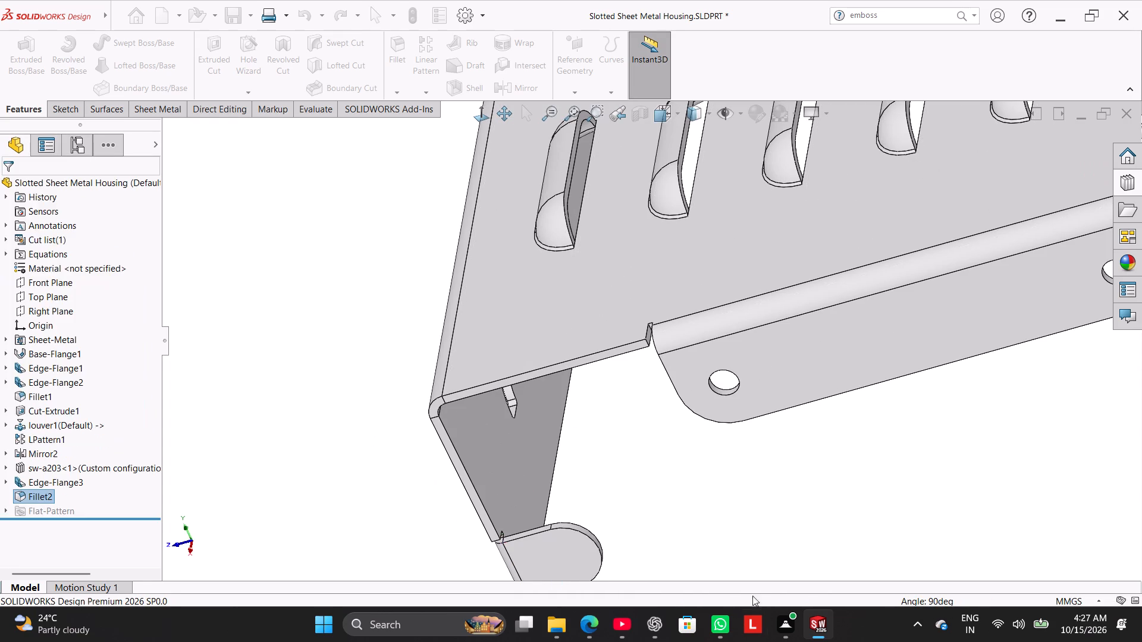
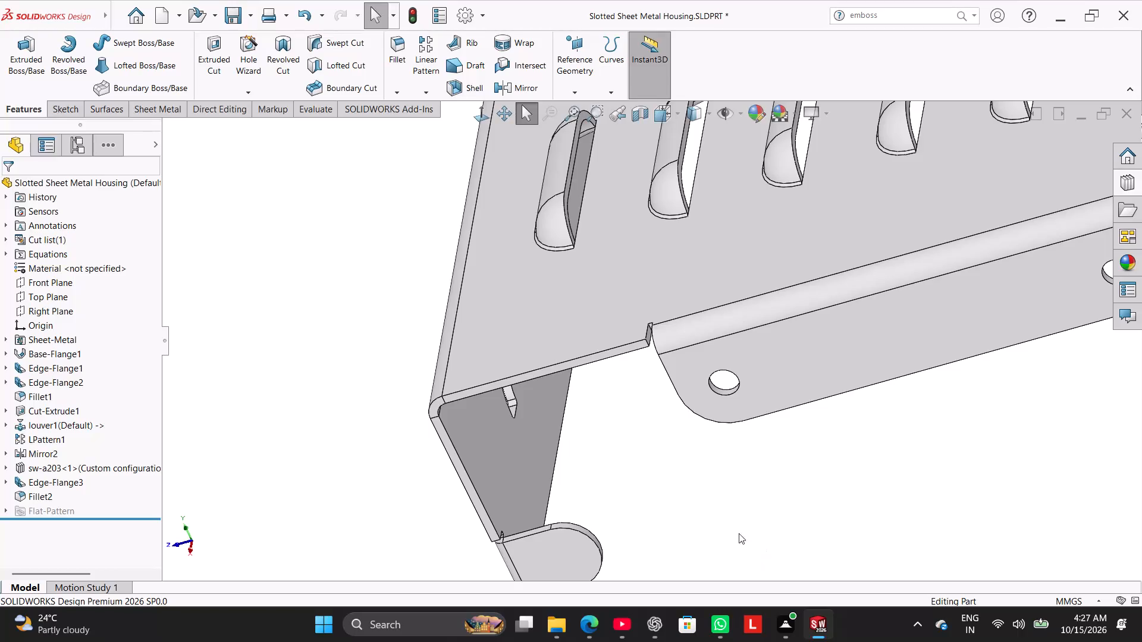
Start a sketch on the new tab's flat face and draw a circle about 5.2 mm in diameter, concentric with its rounded end.
right_click(534, 553)
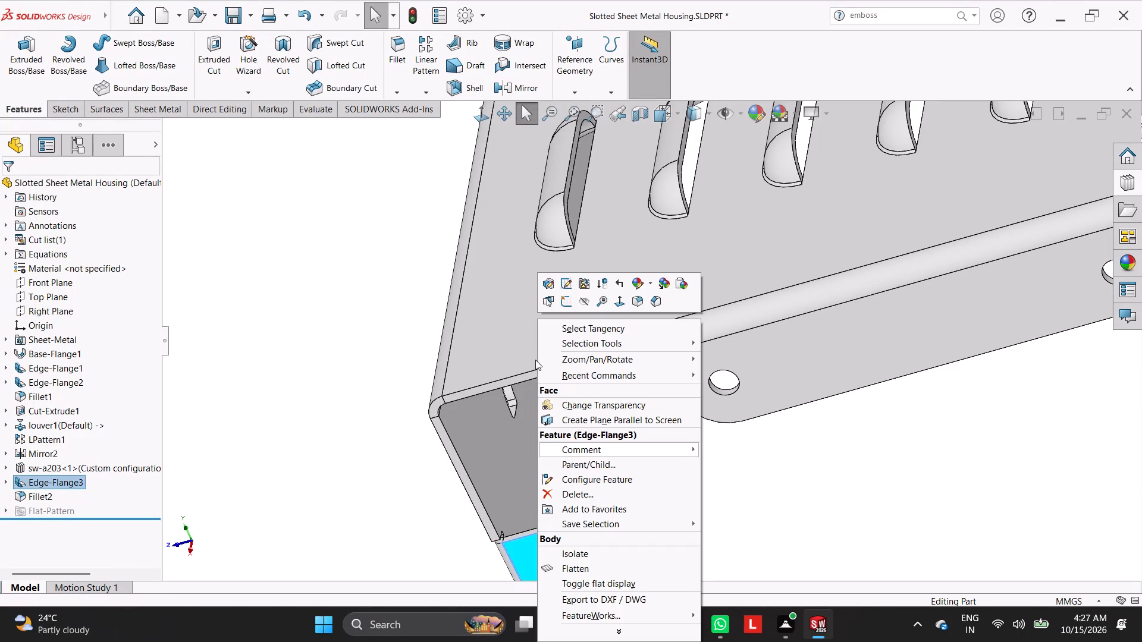
left_click(566, 309)
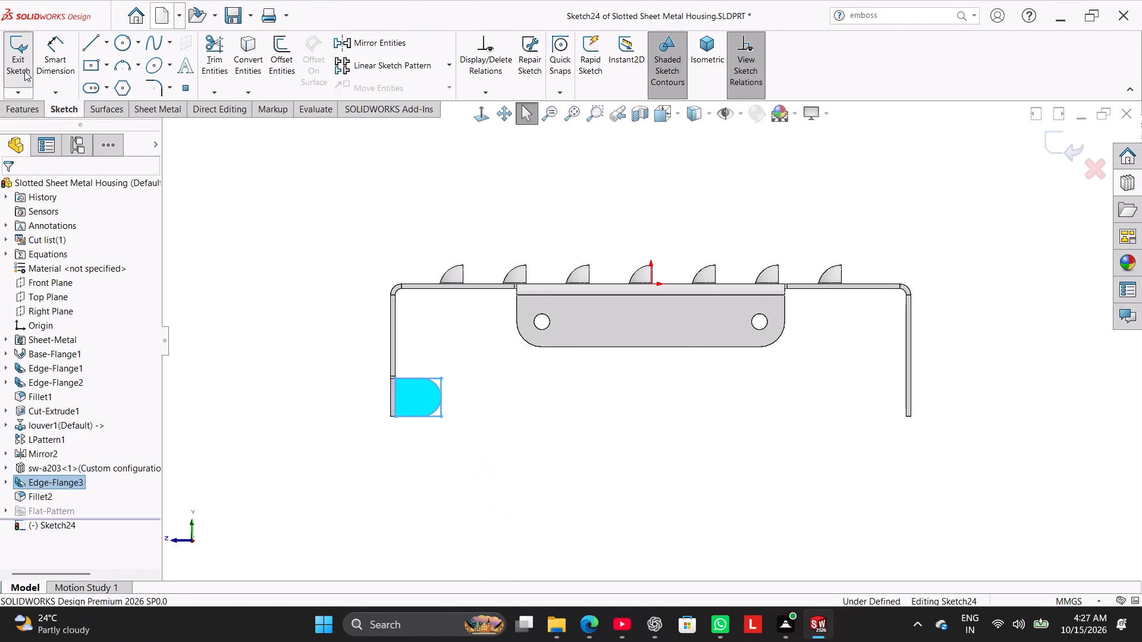
left_click(123, 40)
scroll(429, 317, "down", 2)
scroll(460, 367, "down", 2)
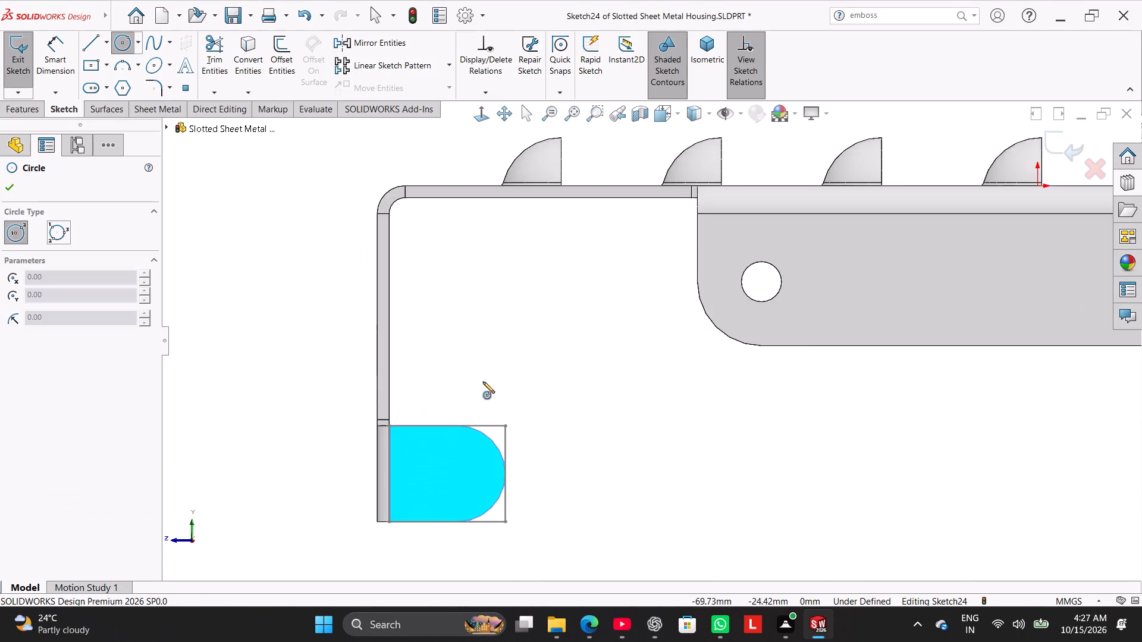
scroll(483, 382, "down", 3)
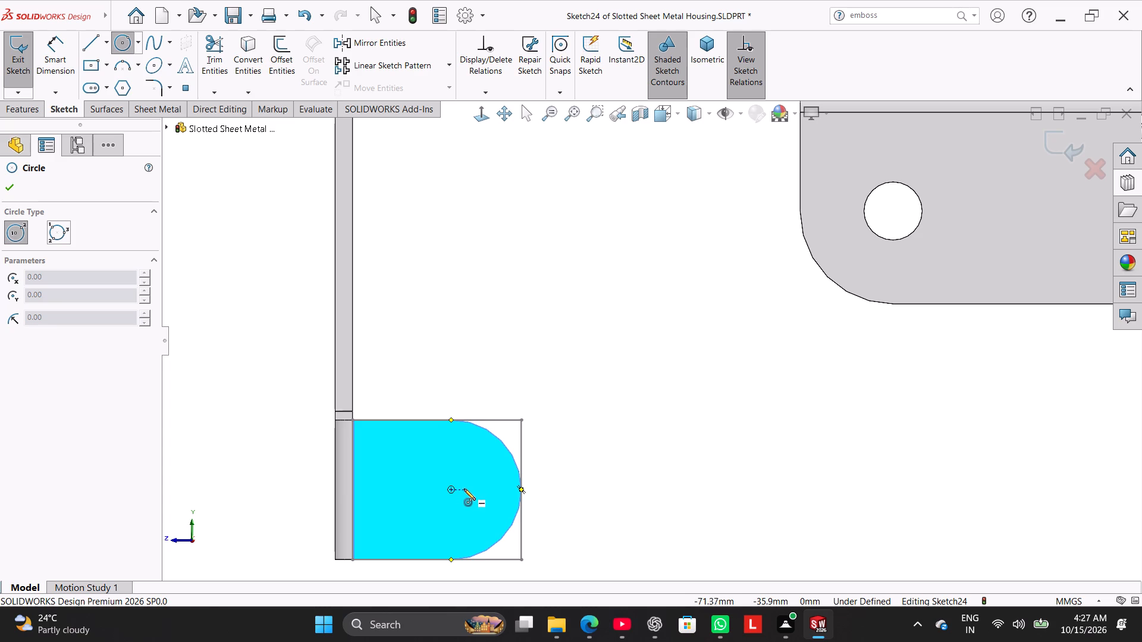
left_click(448, 489)
left_click(476, 508)
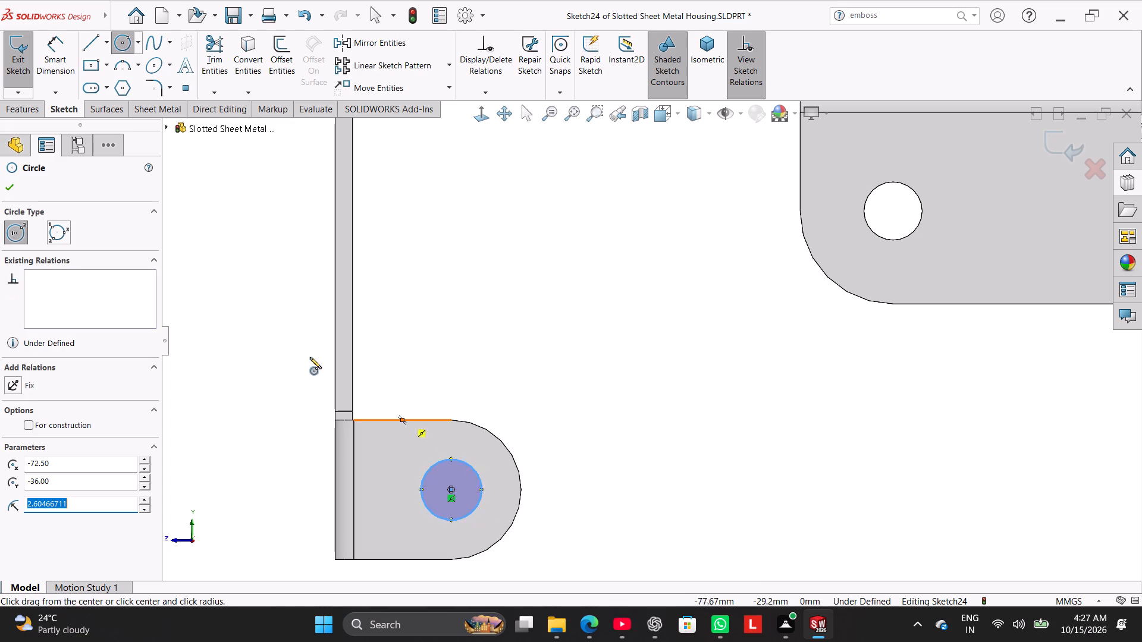
Dimension the circle's diameter to 5 mm.
left_click(68, 66)
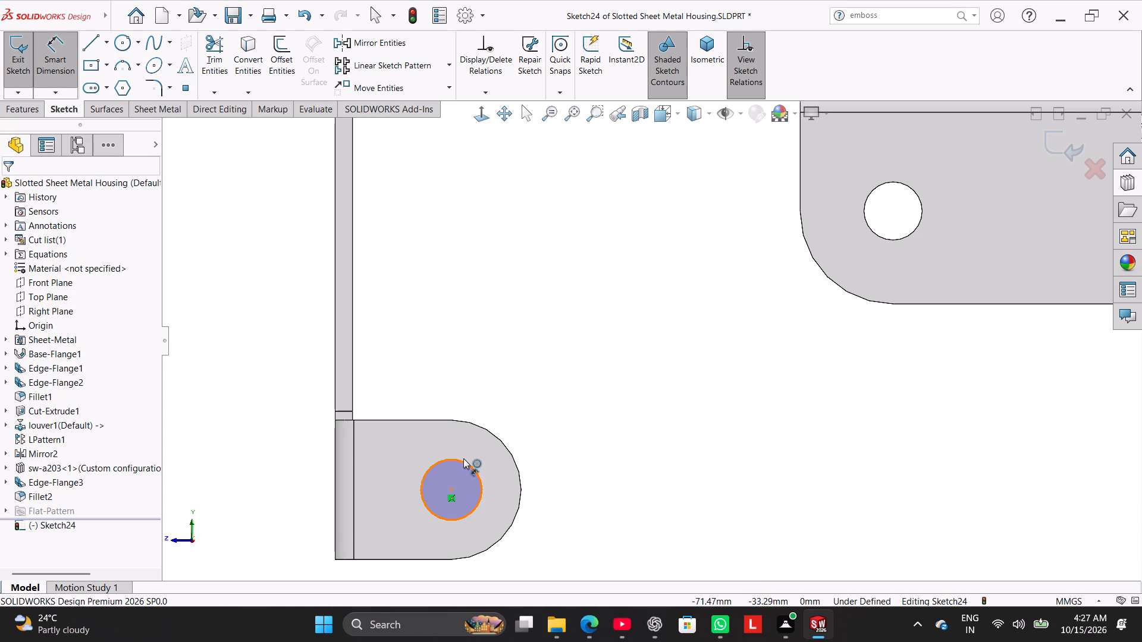
left_click(465, 461)
left_click(514, 382)
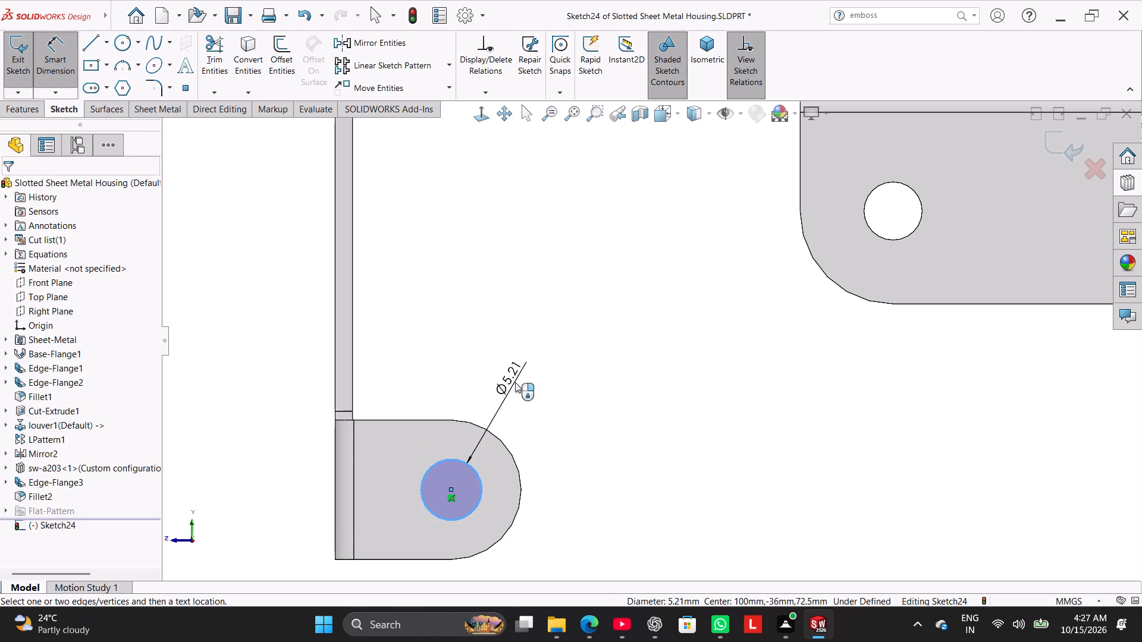
key("5")
key("Return")
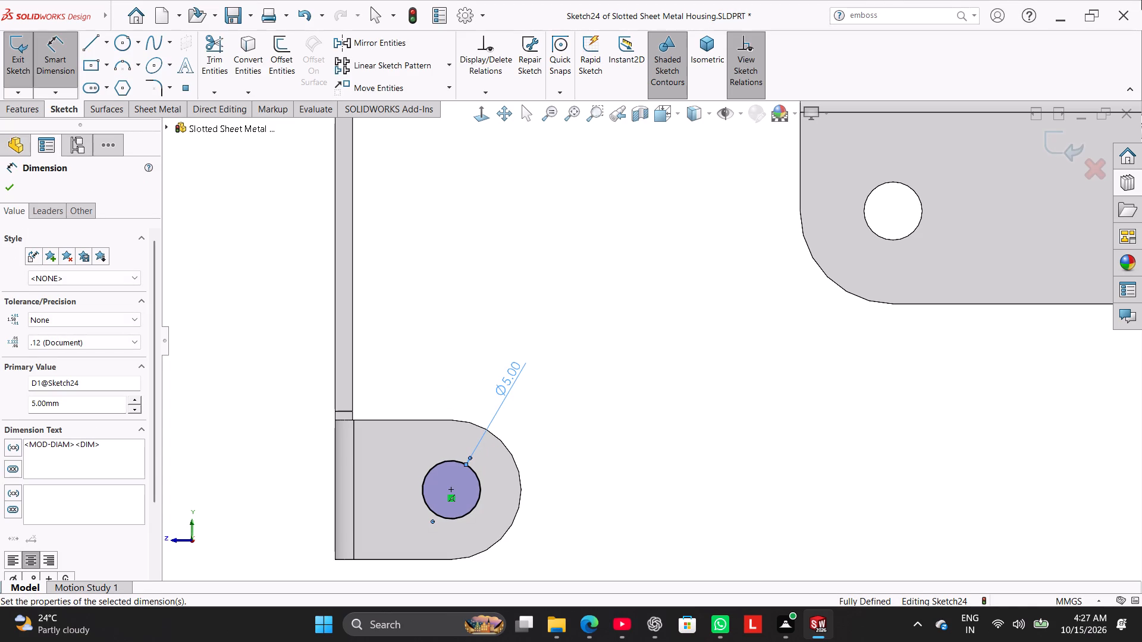
left_click(1, 197)
left_click(2, 194)
Cut the circle through the tab with a blind Extruded Cut linked to the sheet thickness.
left_click(13, 116)
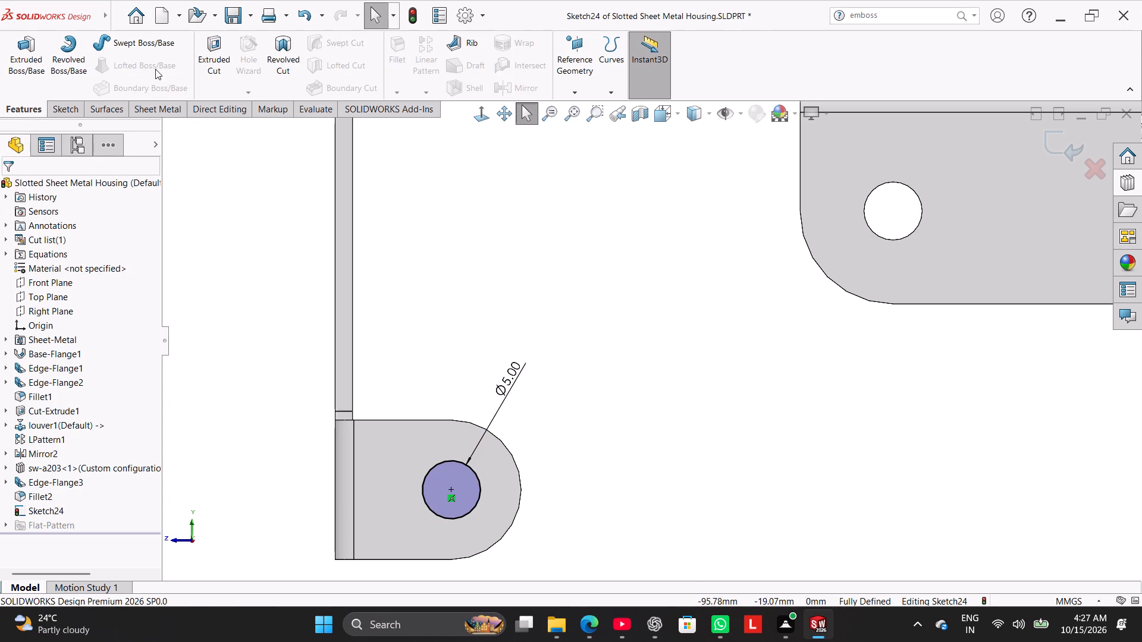
left_click(208, 64)
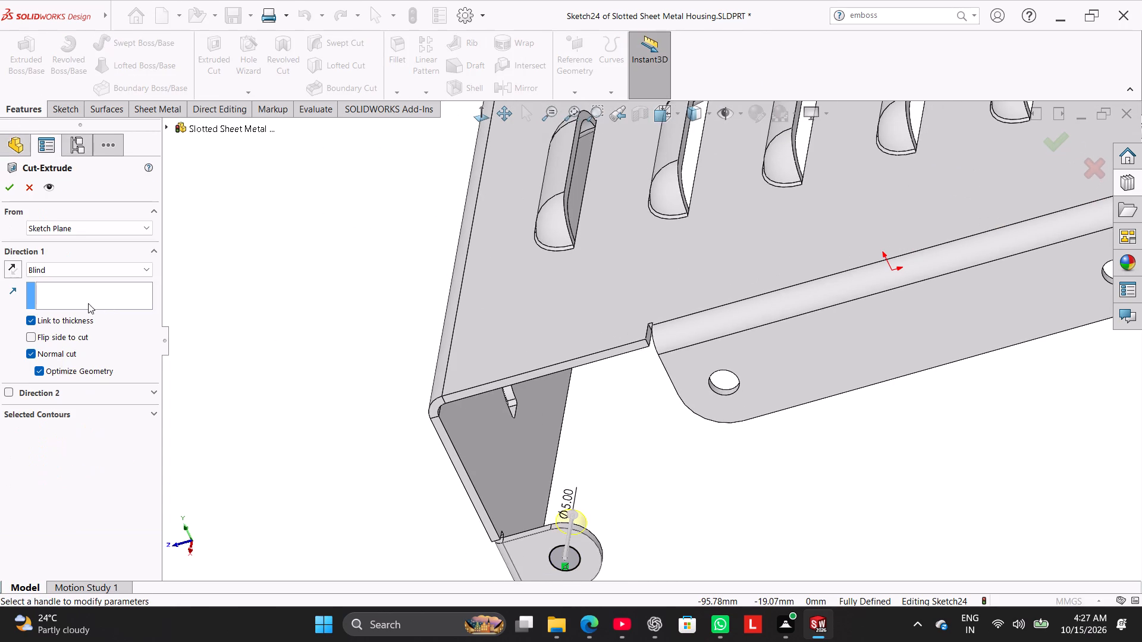
left_click(8, 188)
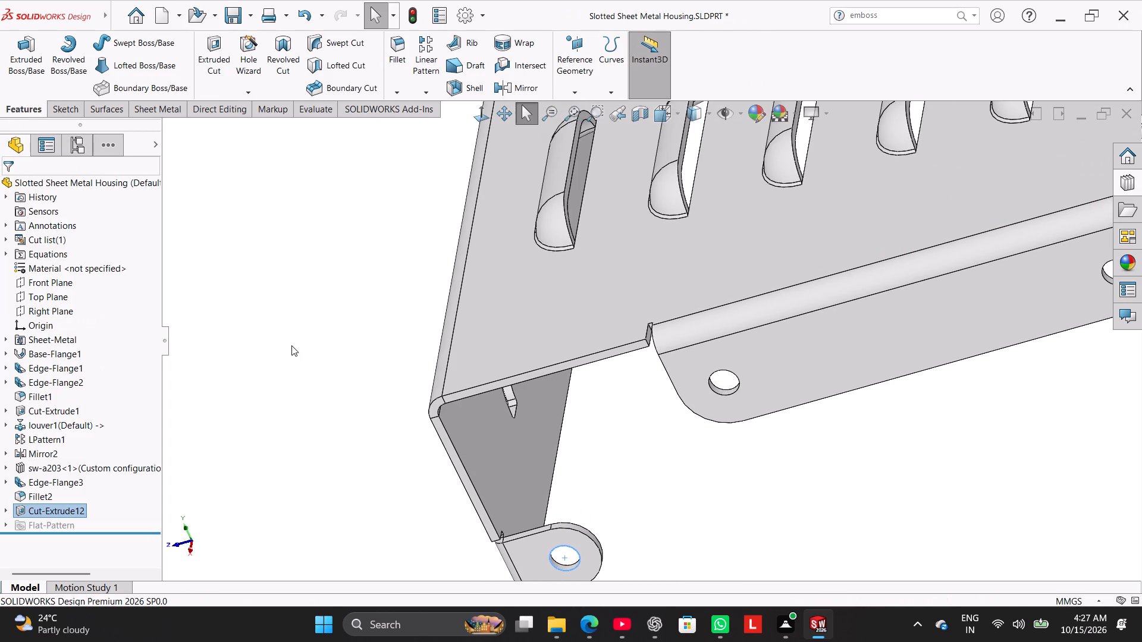
left_click(291, 345)
Edit the tab's edge flange (Edge-Flange3) and set its bend radius to 2 mm.
right_click_drag(291, 365, 325, 294)
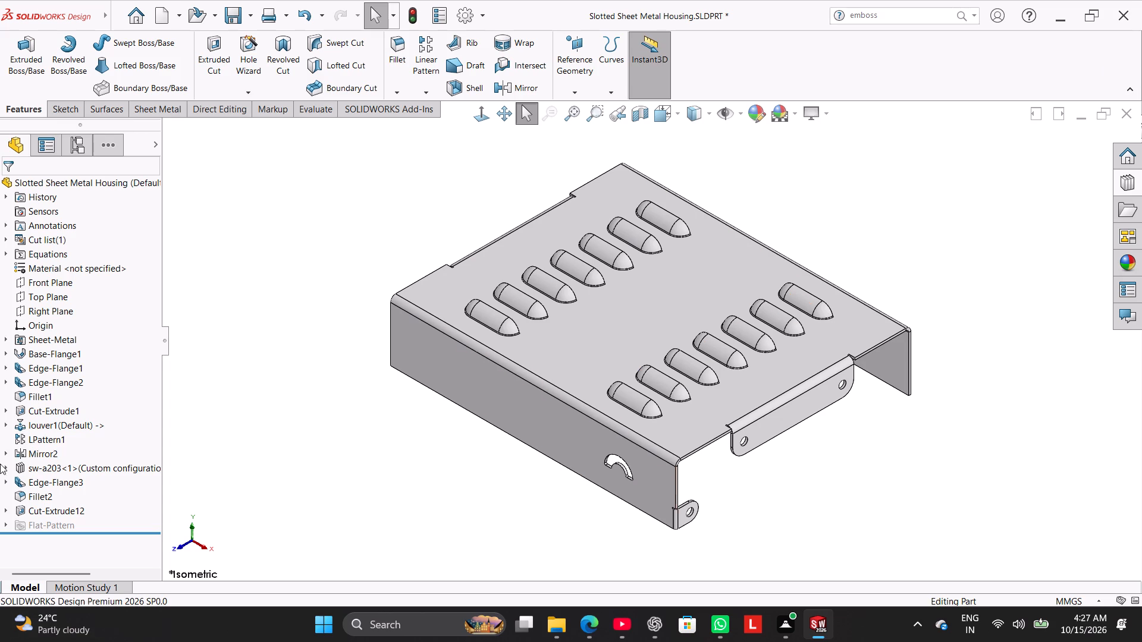
left_click(45, 483)
right_click(45, 481)
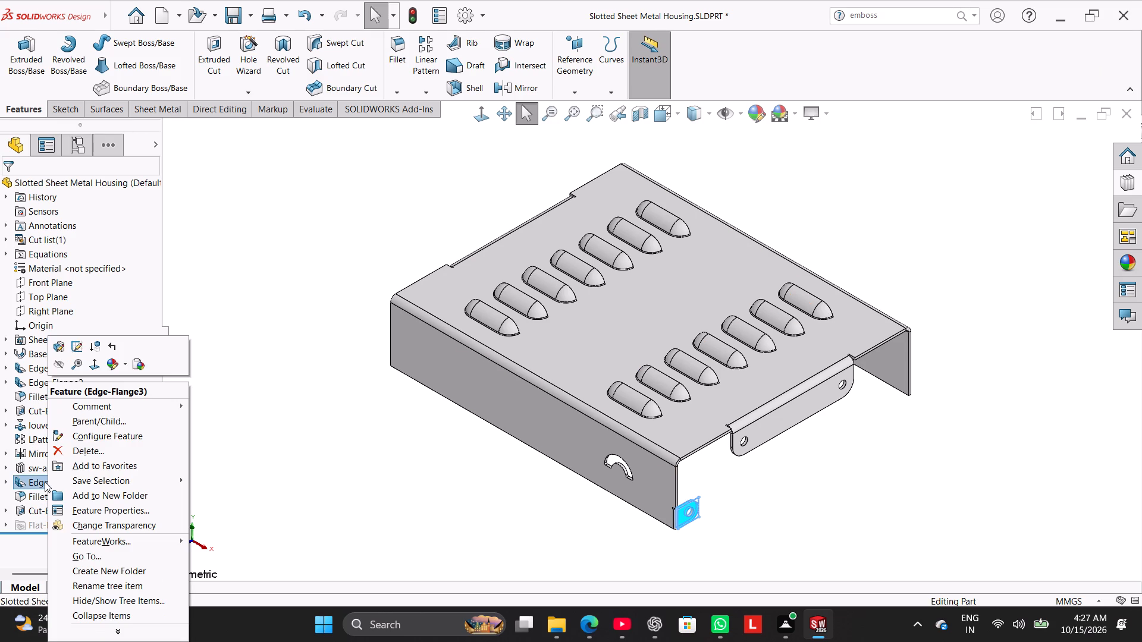
left_click(62, 339)
double_click(61, 303)
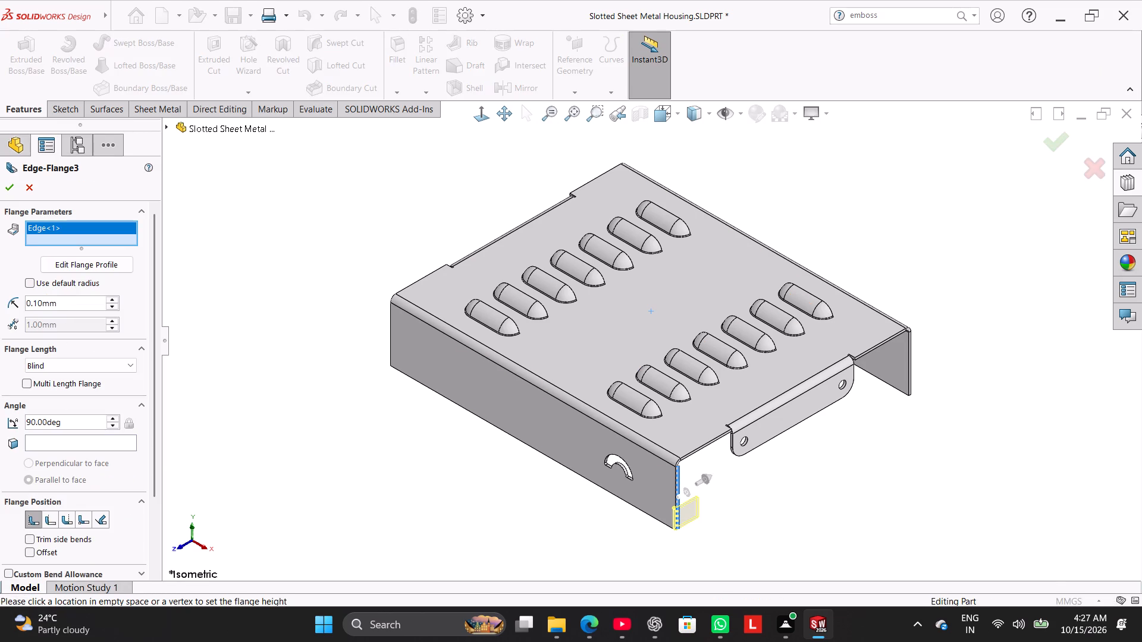
key("2")
key("Return")
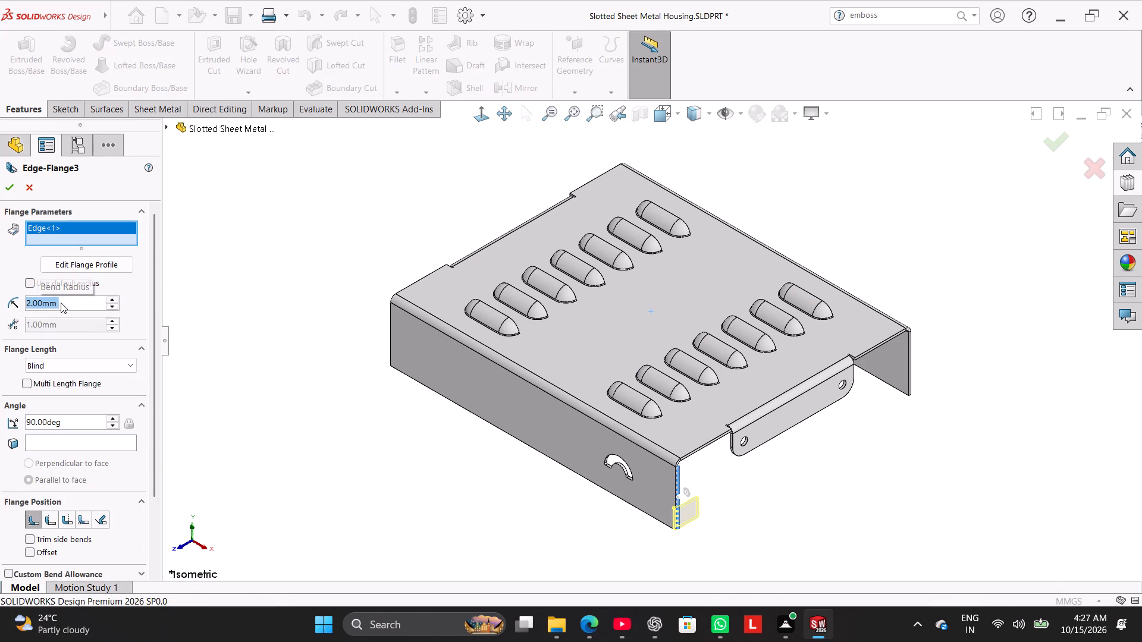
left_click(11, 186)
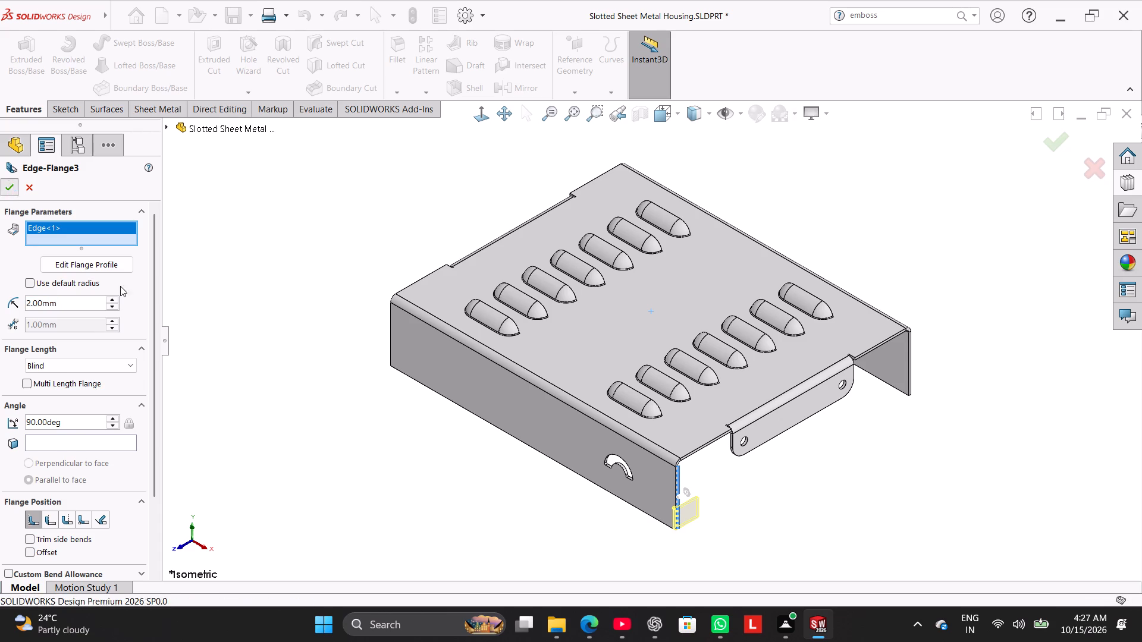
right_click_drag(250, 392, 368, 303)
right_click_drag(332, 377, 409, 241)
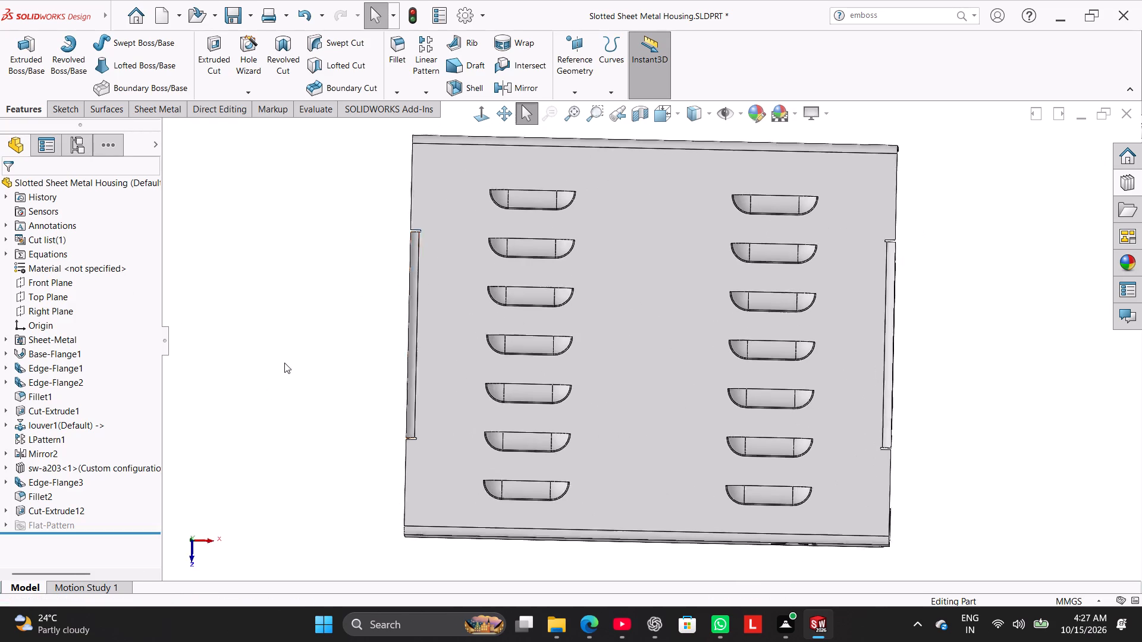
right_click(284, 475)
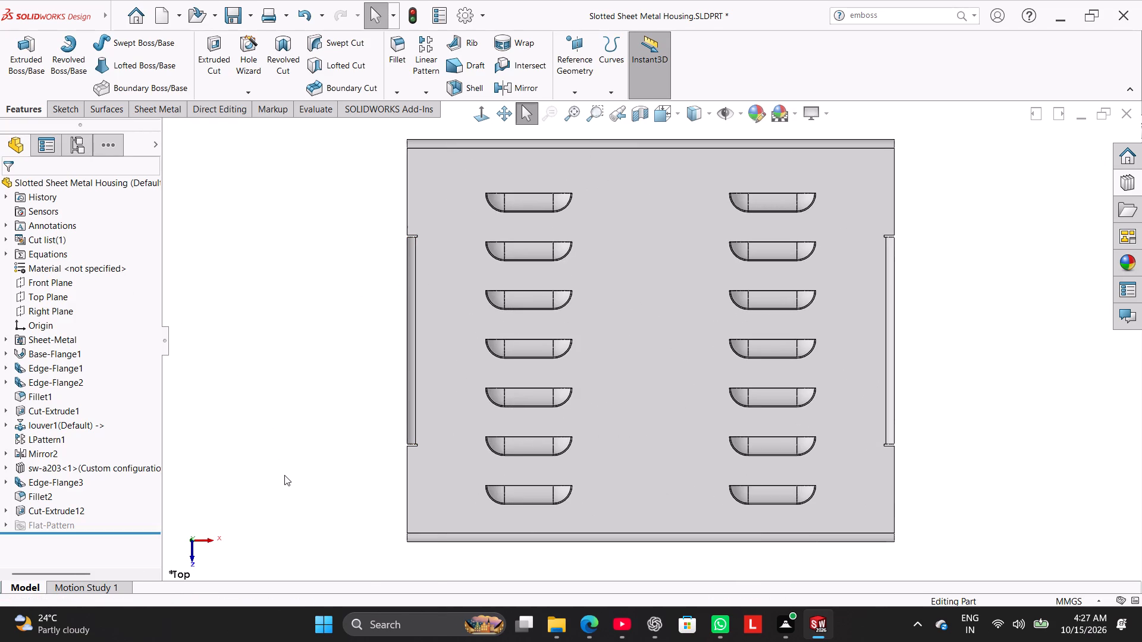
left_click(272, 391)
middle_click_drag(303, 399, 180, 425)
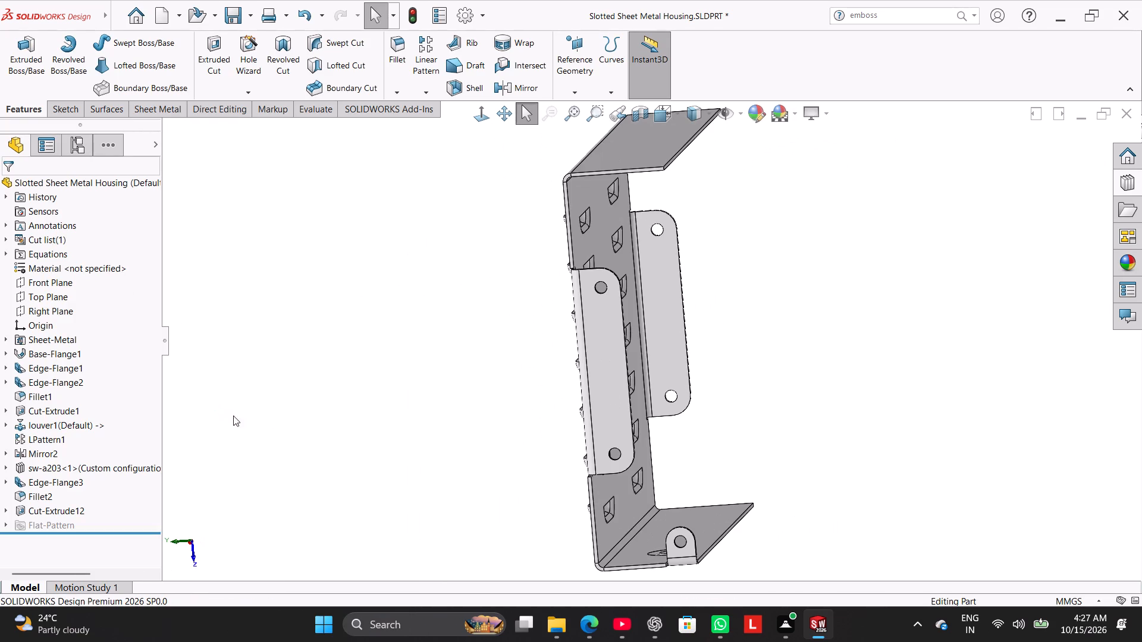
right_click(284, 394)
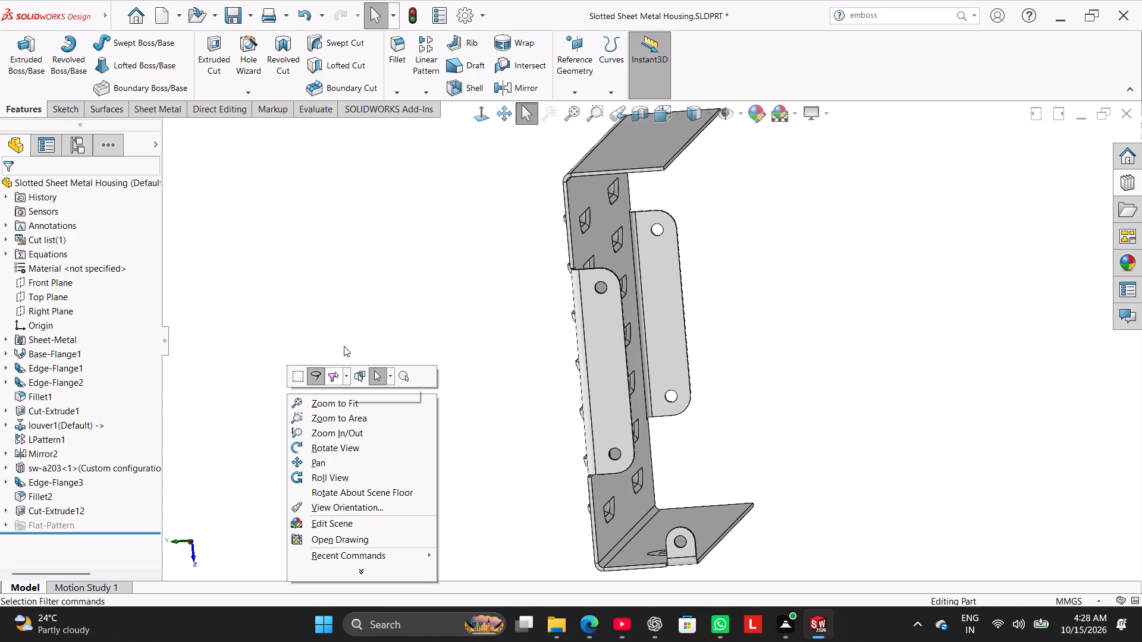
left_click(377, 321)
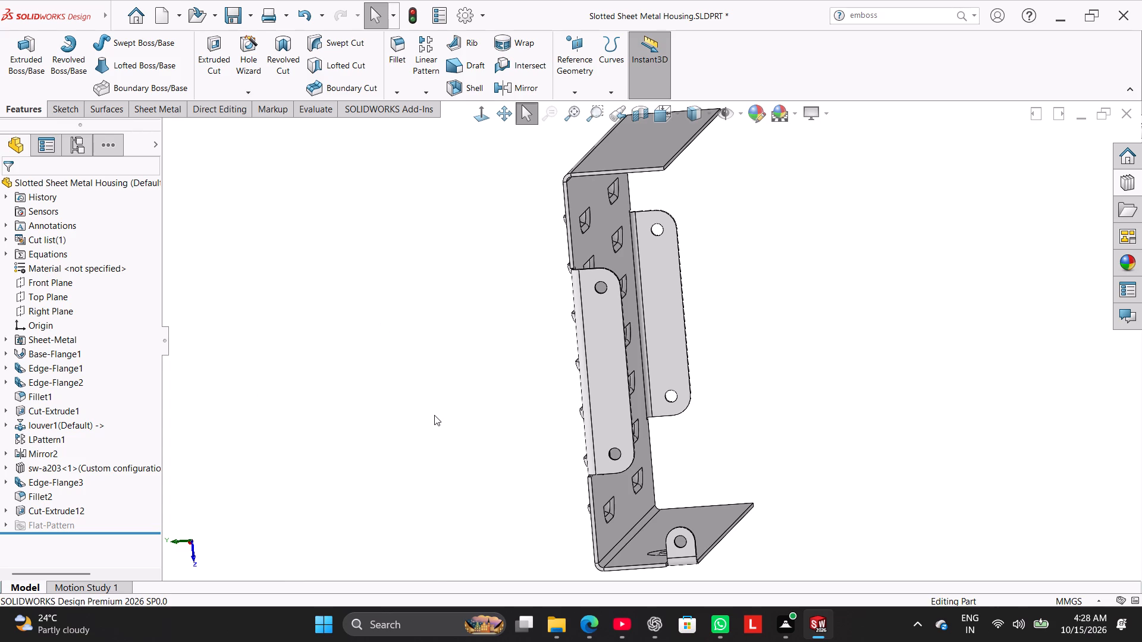
Mirror the tab's hole cut, full round fillet and edge flange about the Right Plane.
right_click_drag(431, 435, 597, 269)
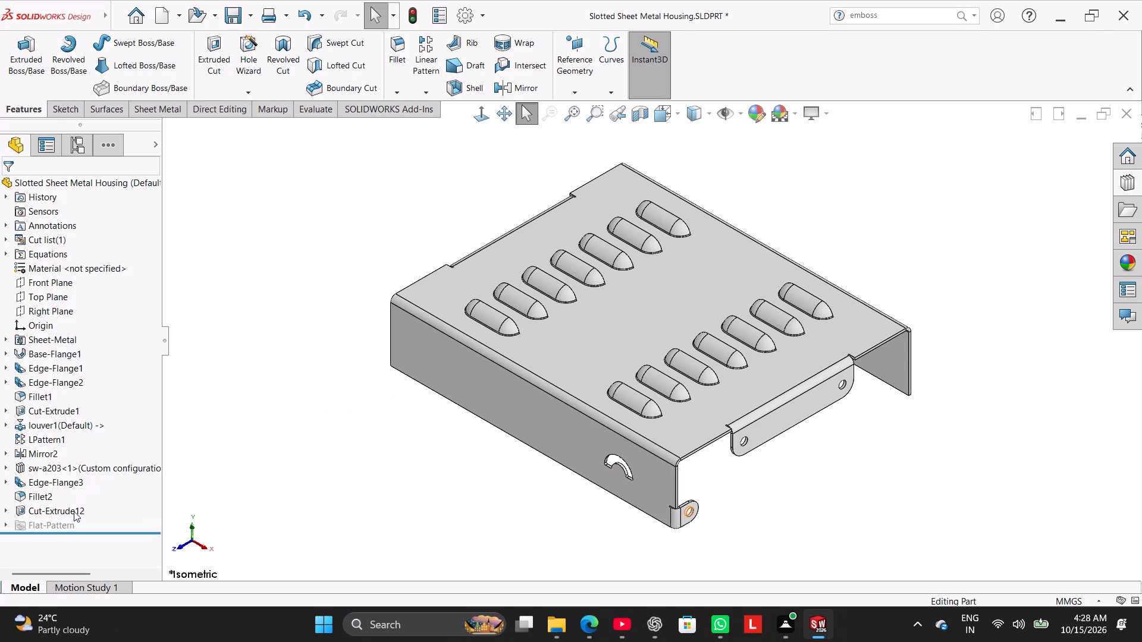
left_click(74, 511, "ctrl")
left_click(45, 497, "ctrl")
left_click(48, 483, "ctrl")
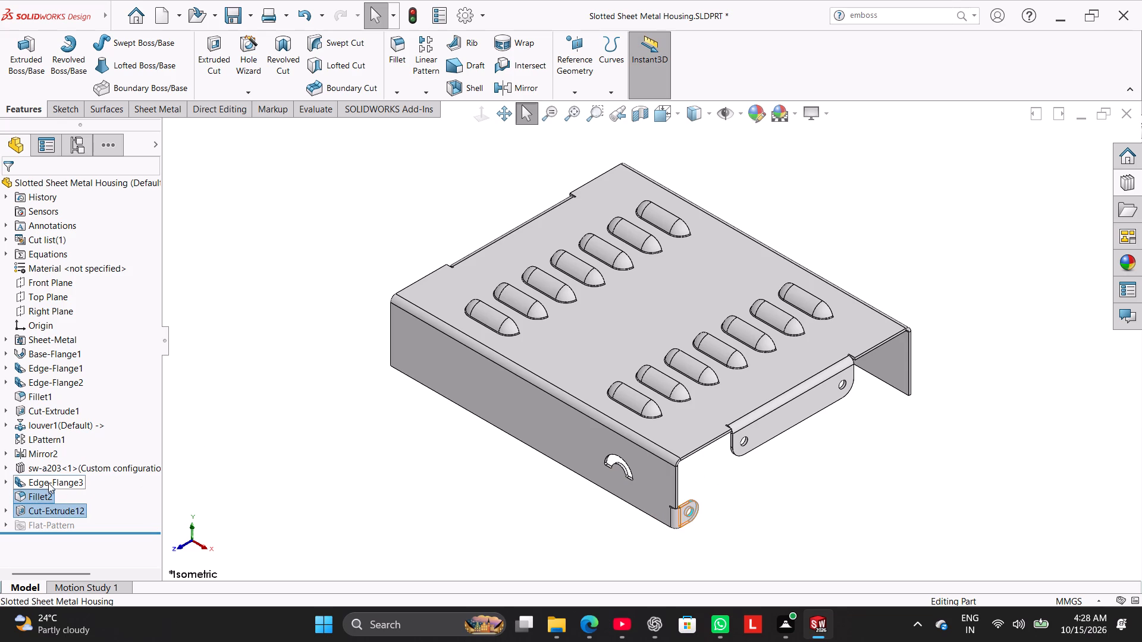
left_click(52, 313, "ctrl")
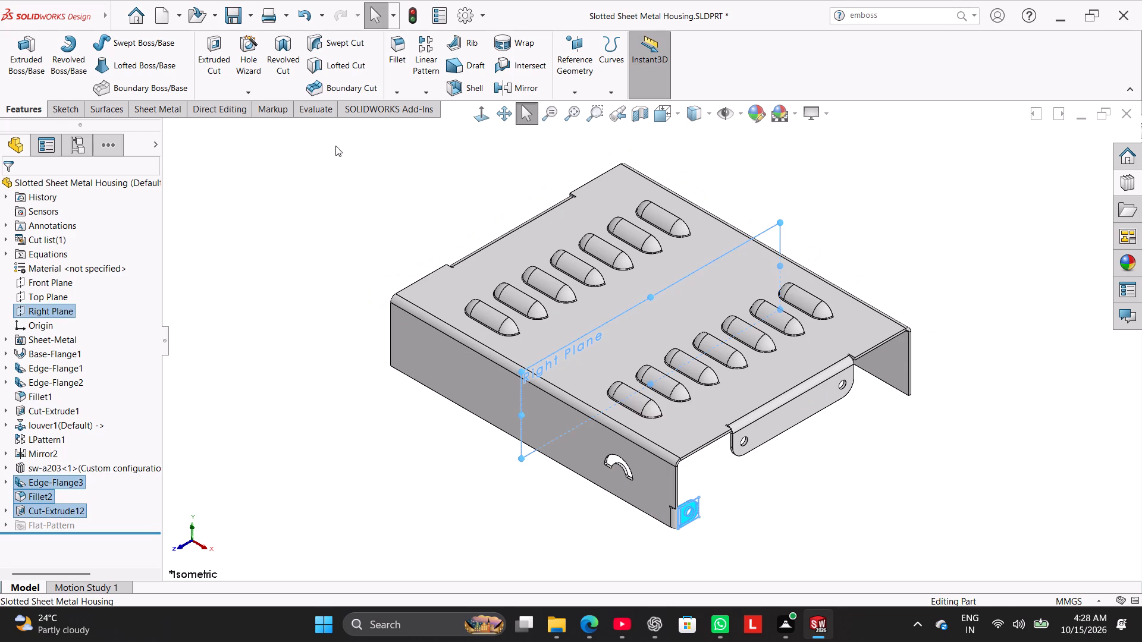
left_click(508, 84, "ctrl")
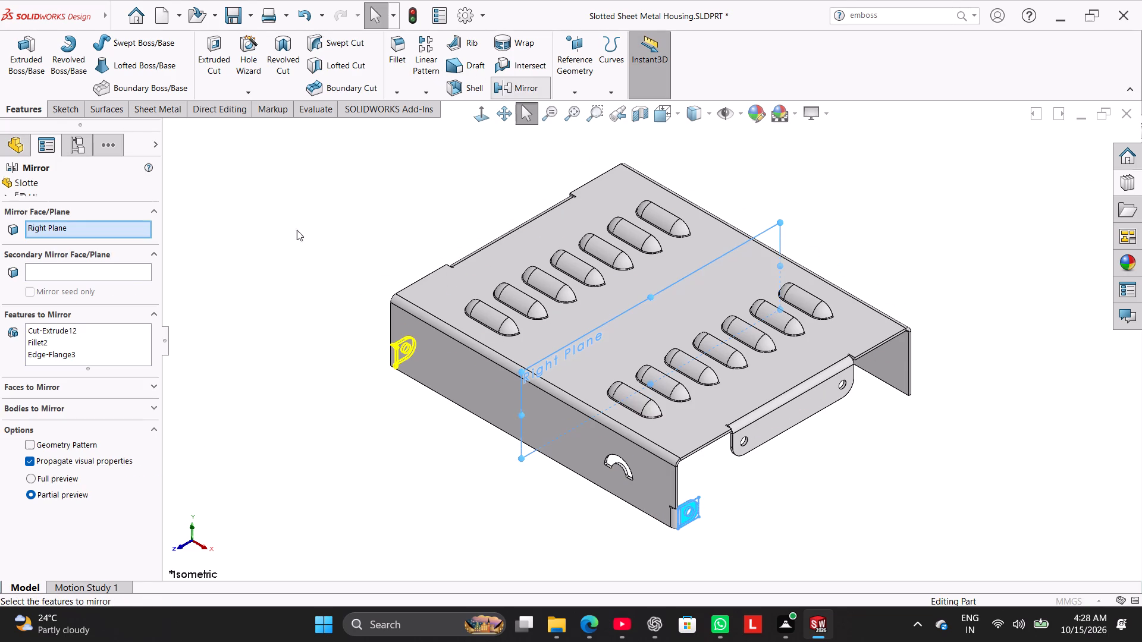
left_click(7, 181)
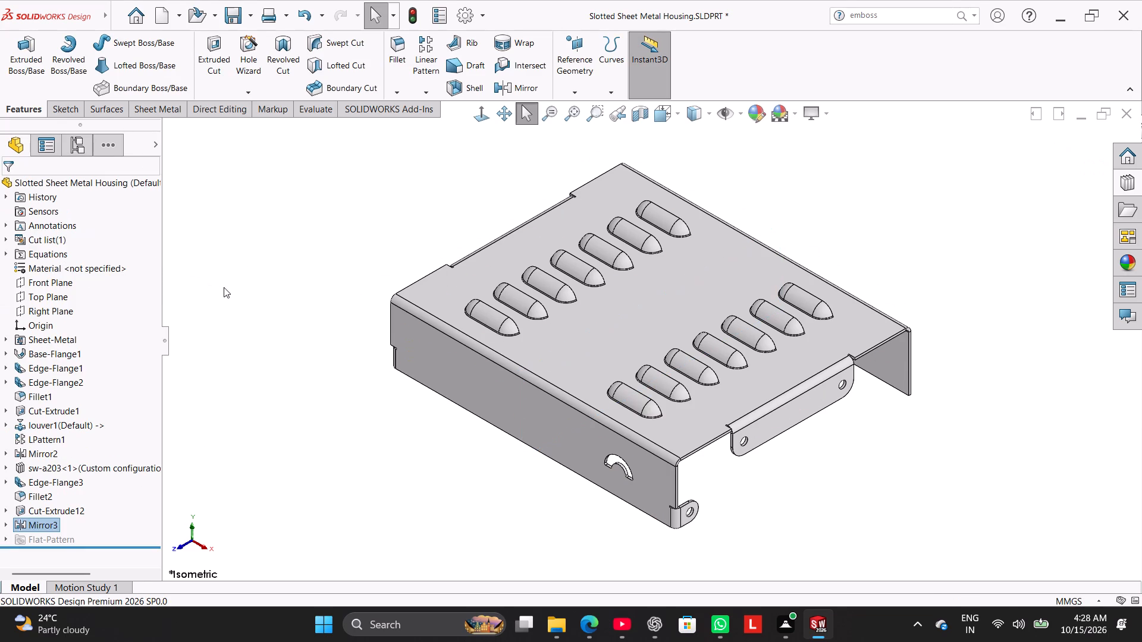
left_click(224, 287)
Mirror the Mirror3 feature and the sw-a203 cutout together about the Front Plane.
right_click_drag(249, 360, 396, 204)
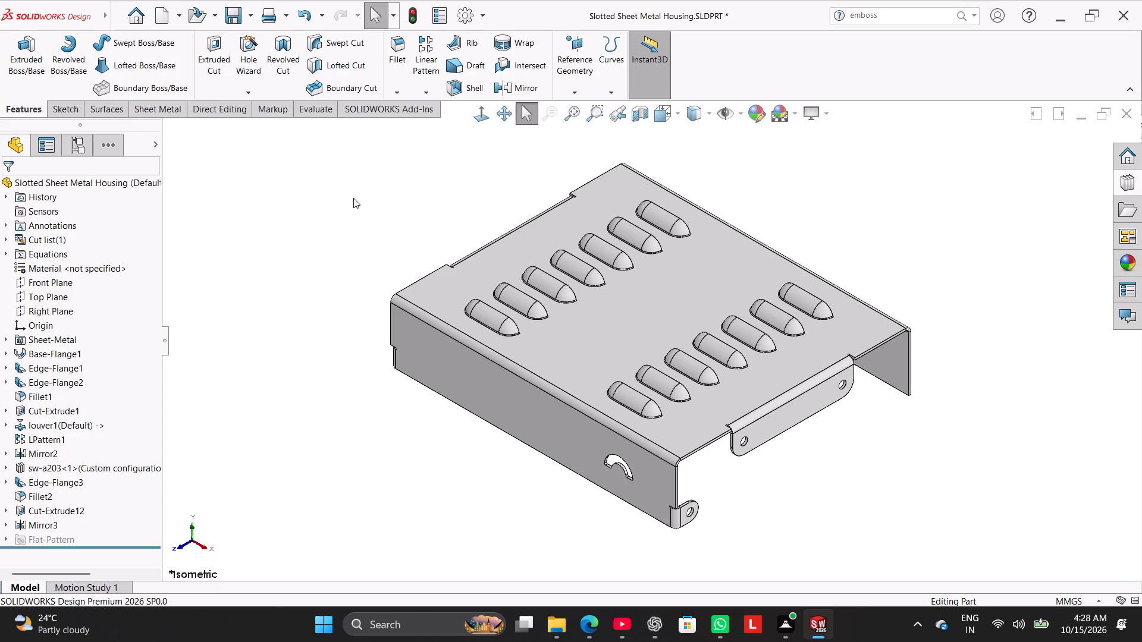
left_click(52, 281)
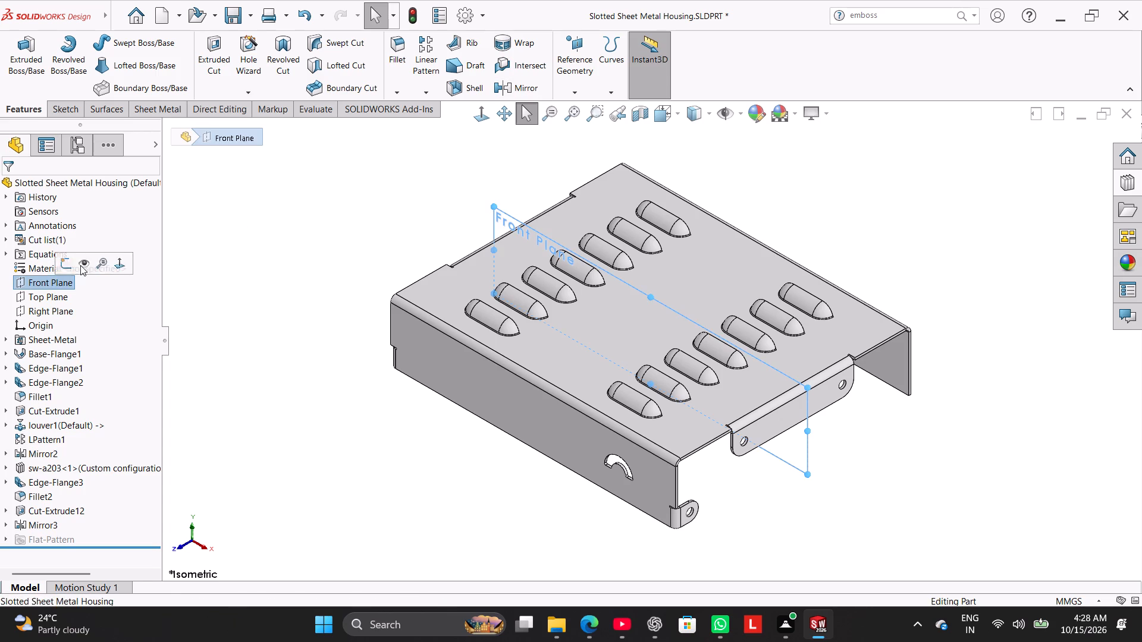
left_click(504, 91)
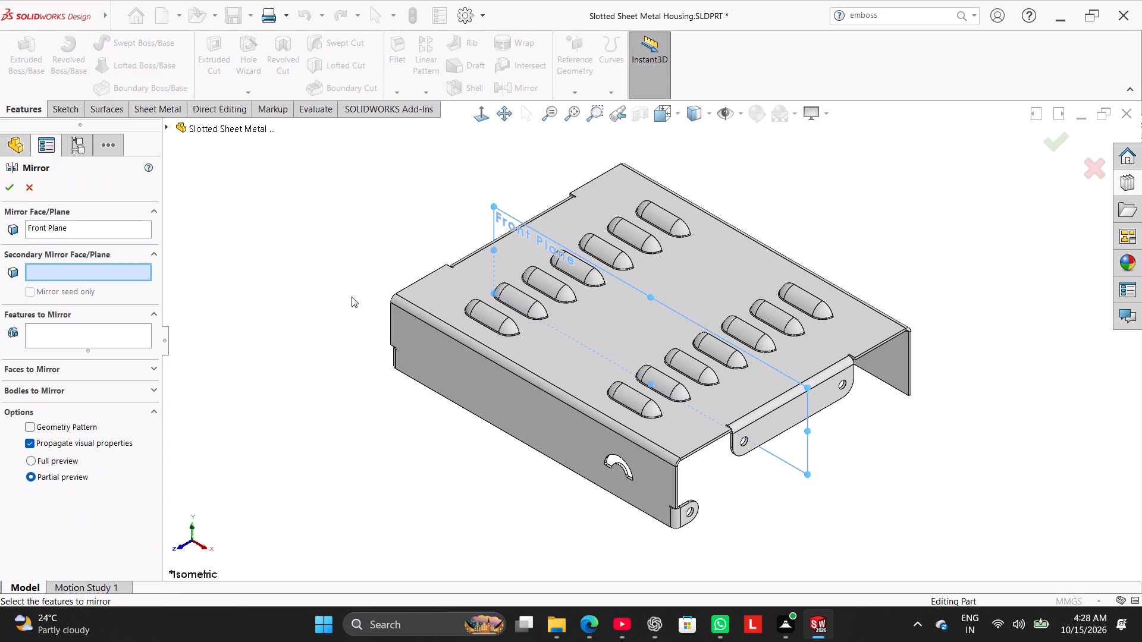
left_click(108, 334)
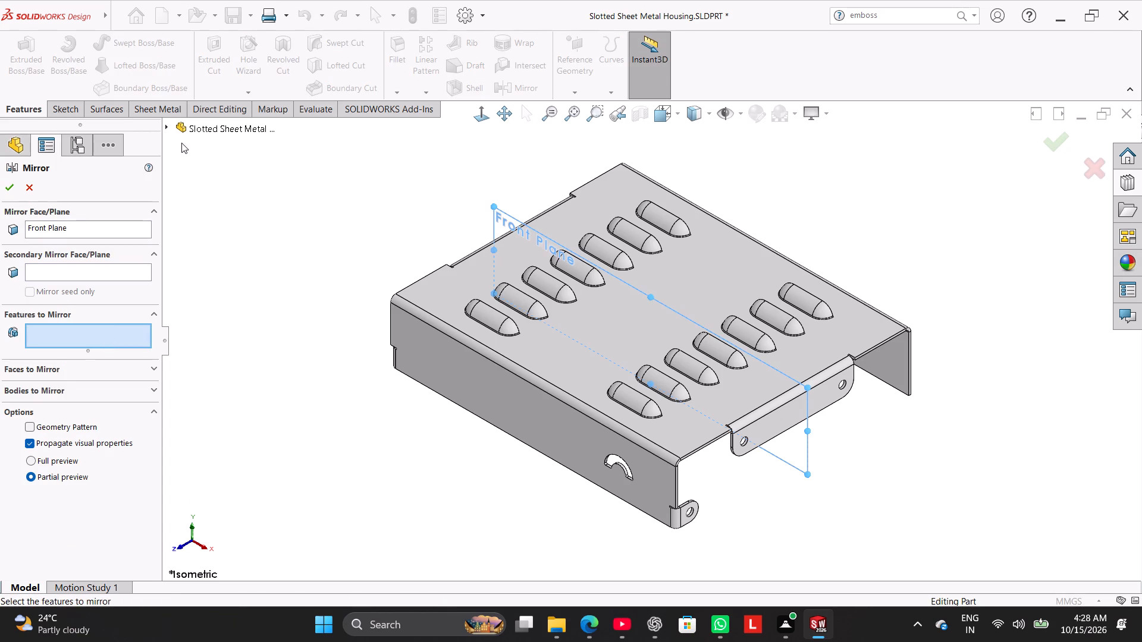
left_click(168, 126)
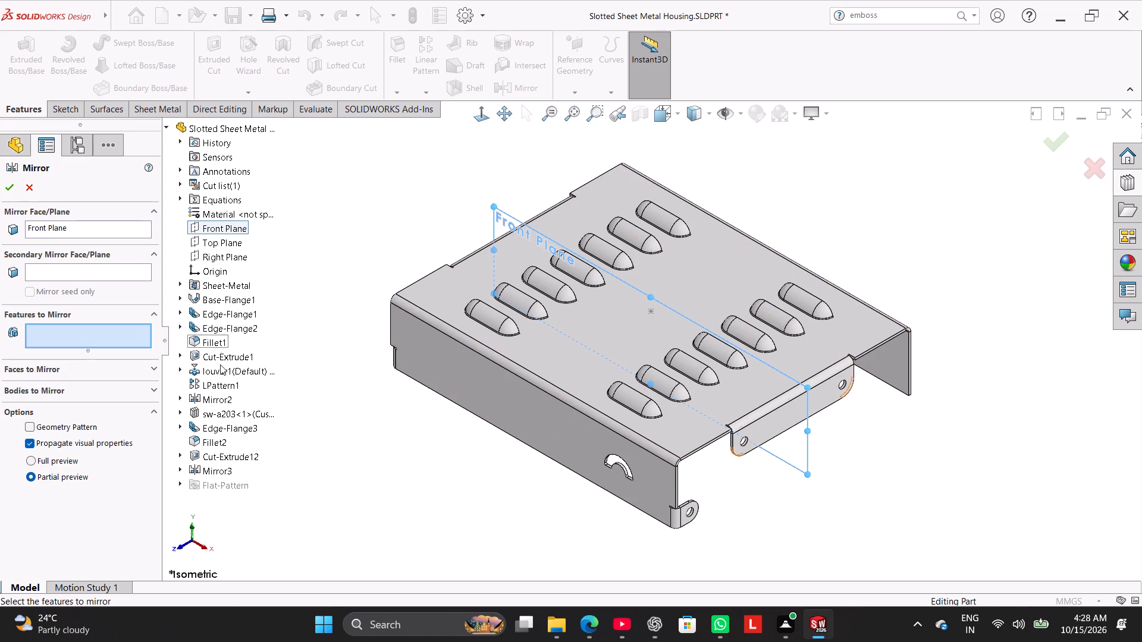
left_click(227, 465)
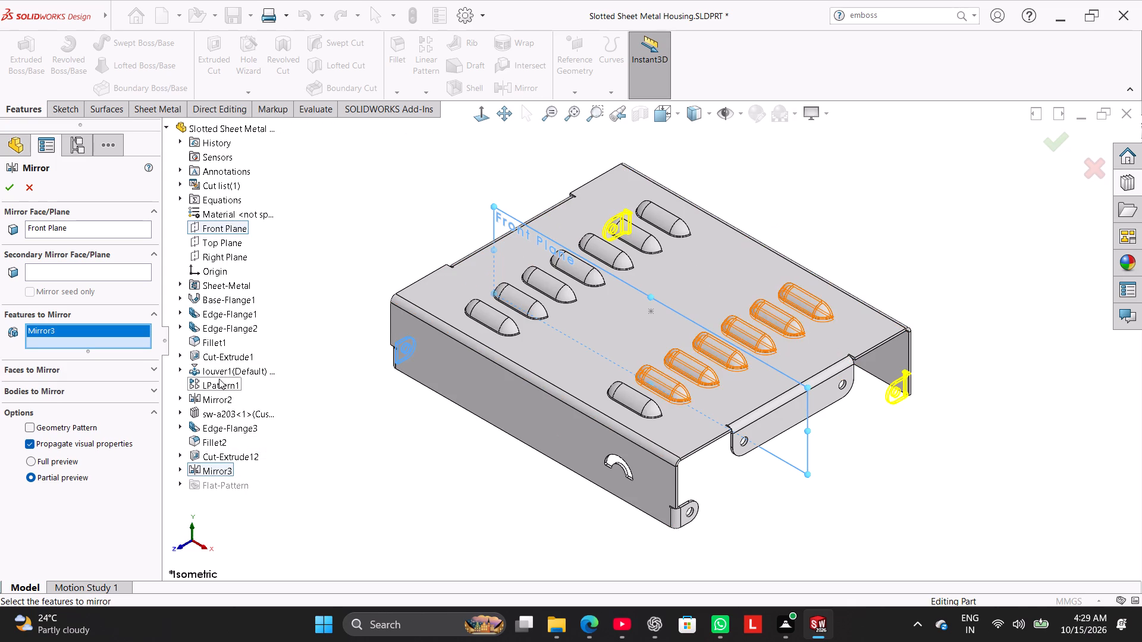
left_click(224, 411)
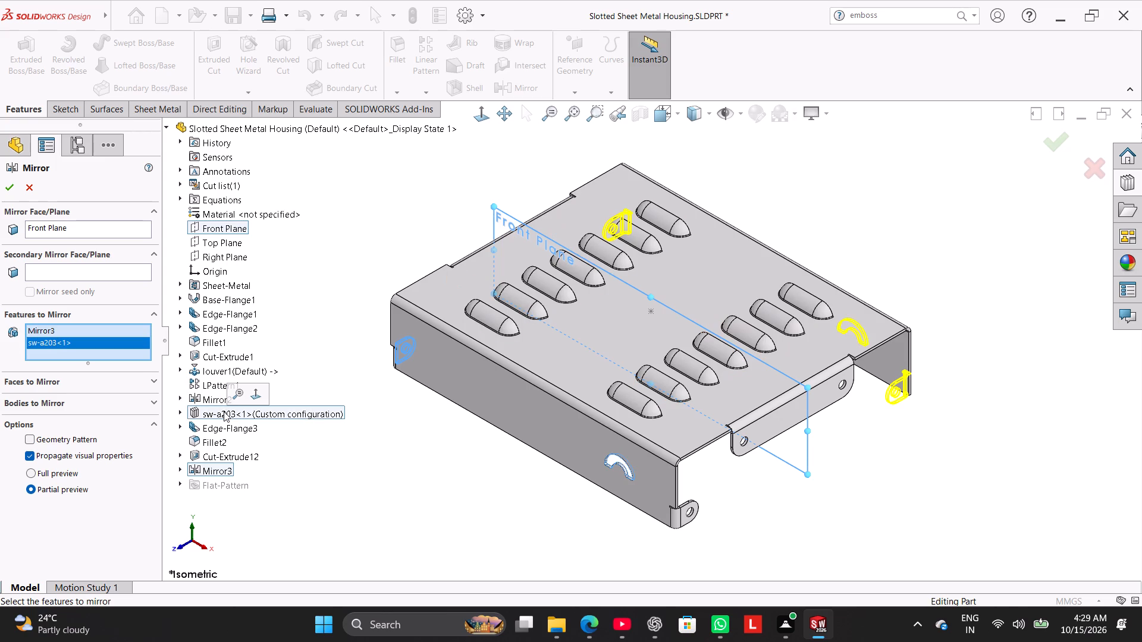
left_click(14, 180)
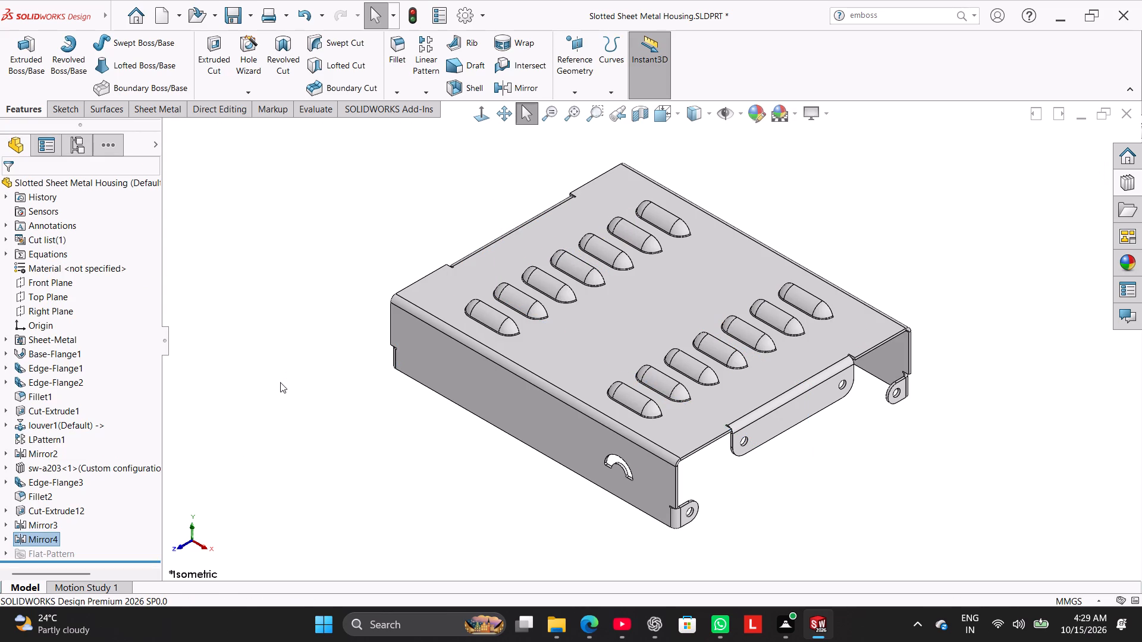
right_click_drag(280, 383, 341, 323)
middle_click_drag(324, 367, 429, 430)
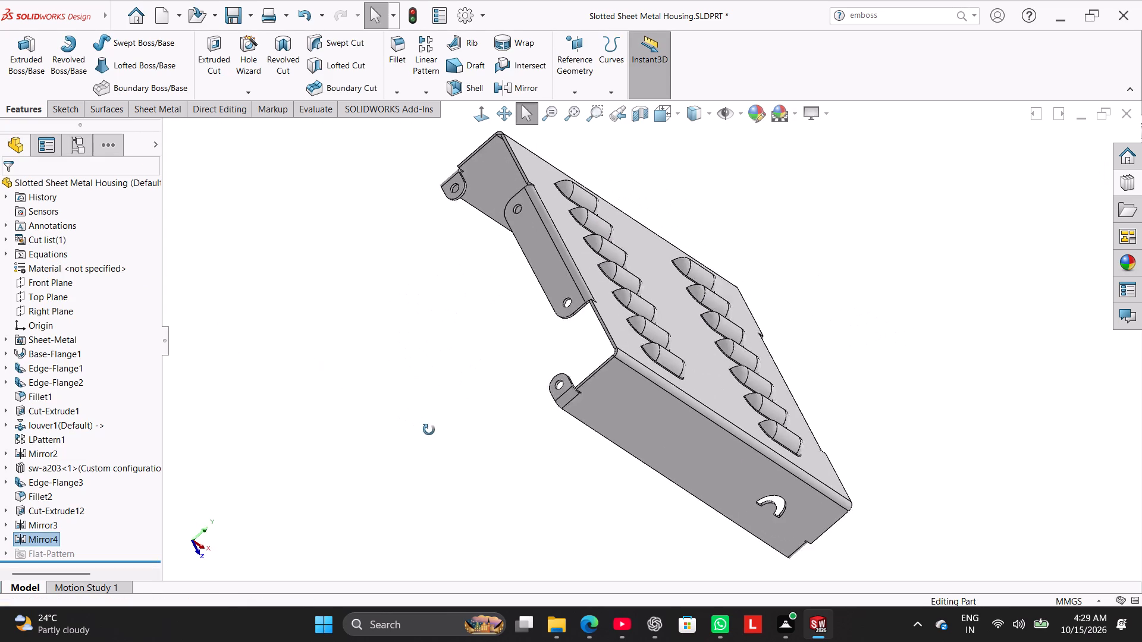
Unfold all the bends of the housing, keeping the louvered top face fixed.
middle_click_drag(429, 430, 437, 430)
right_click_drag(412, 426, 458, 317)
right_click_drag(327, 371, 412, 262)
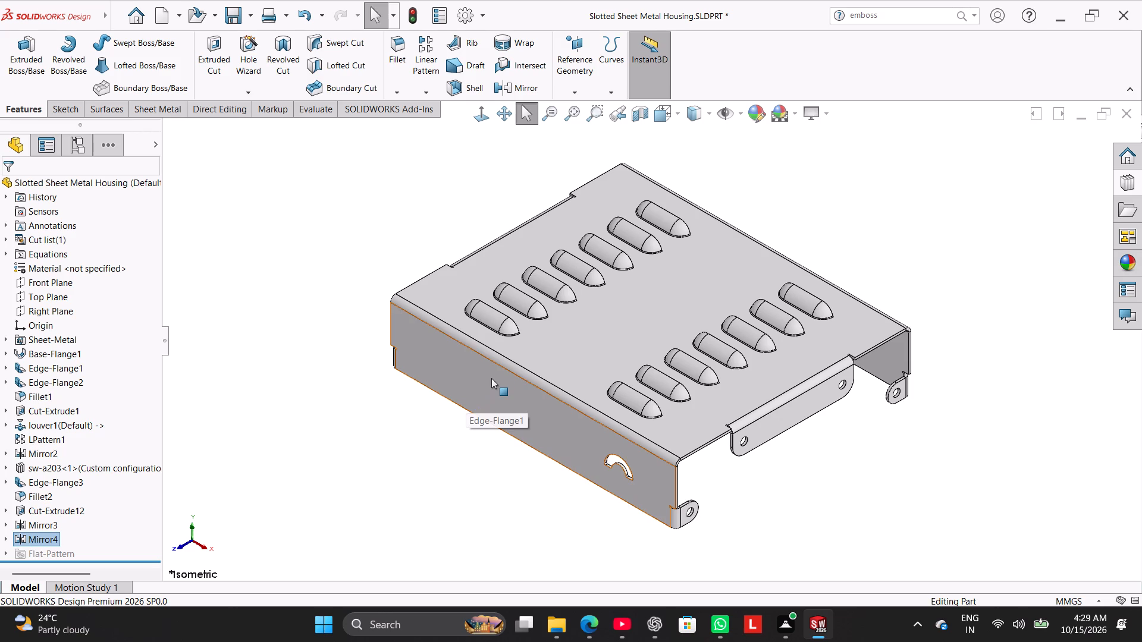
left_click(158, 106)
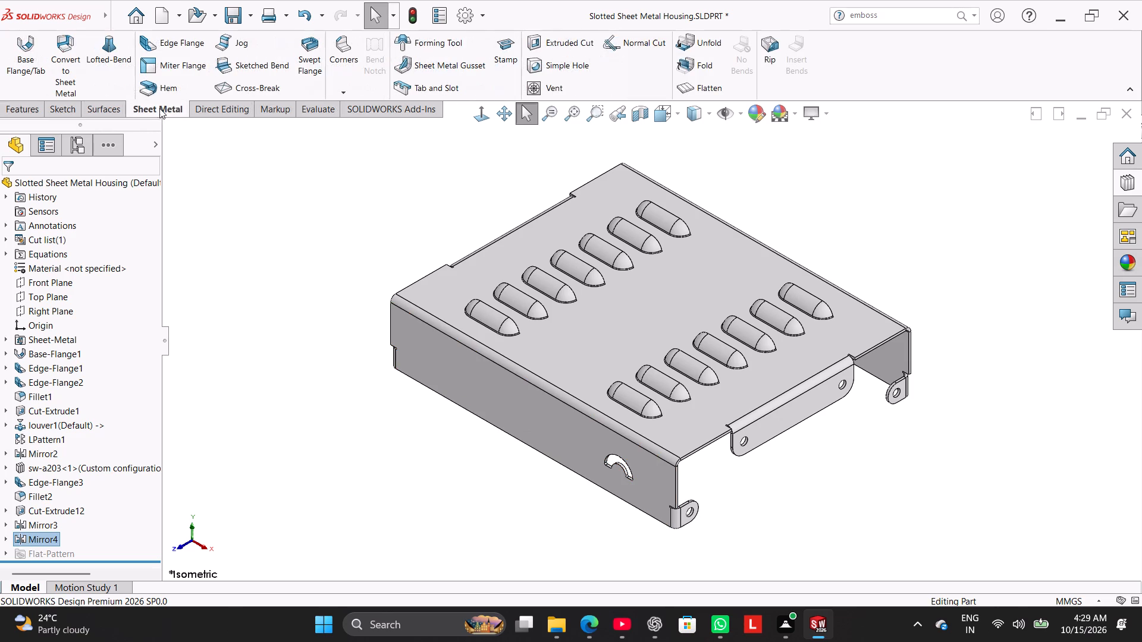
left_click(698, 40)
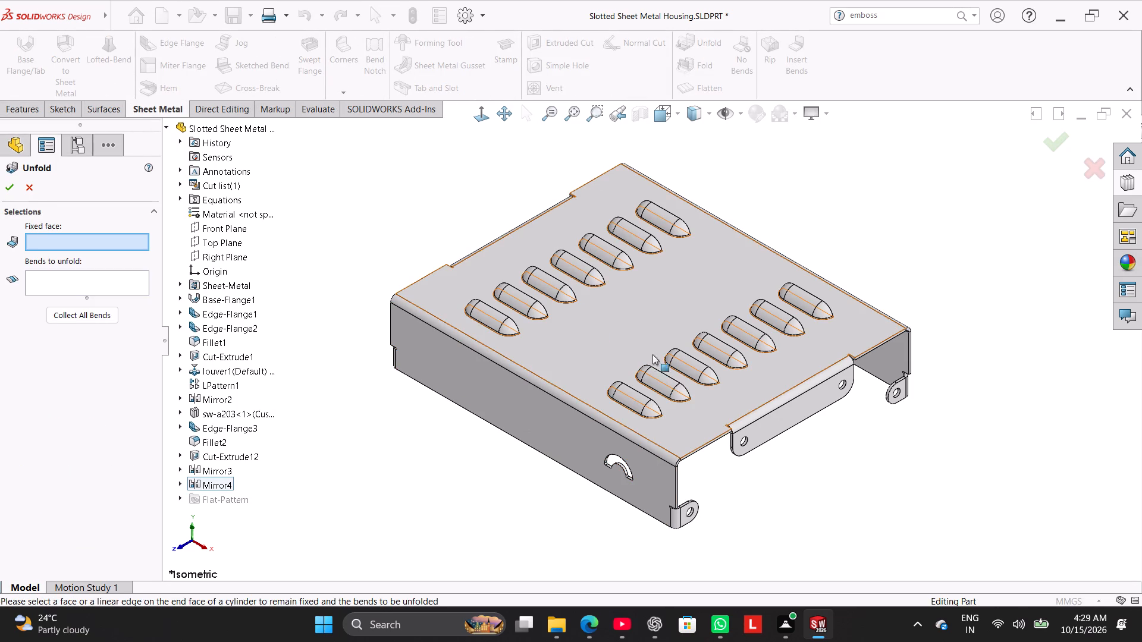
left_click(641, 337)
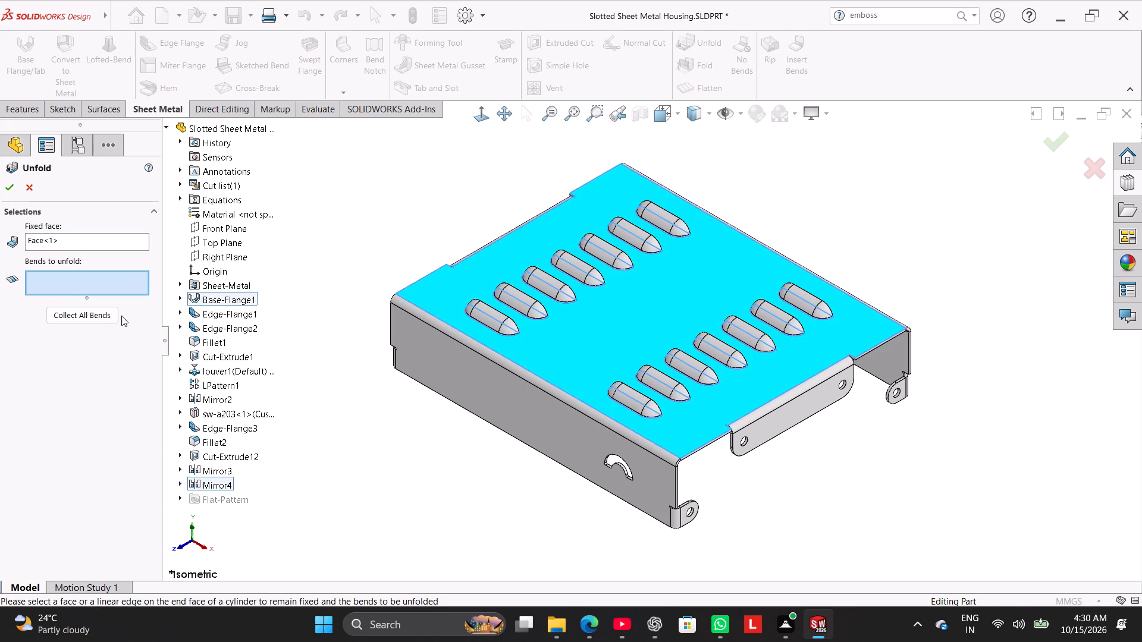
left_click(86, 317)
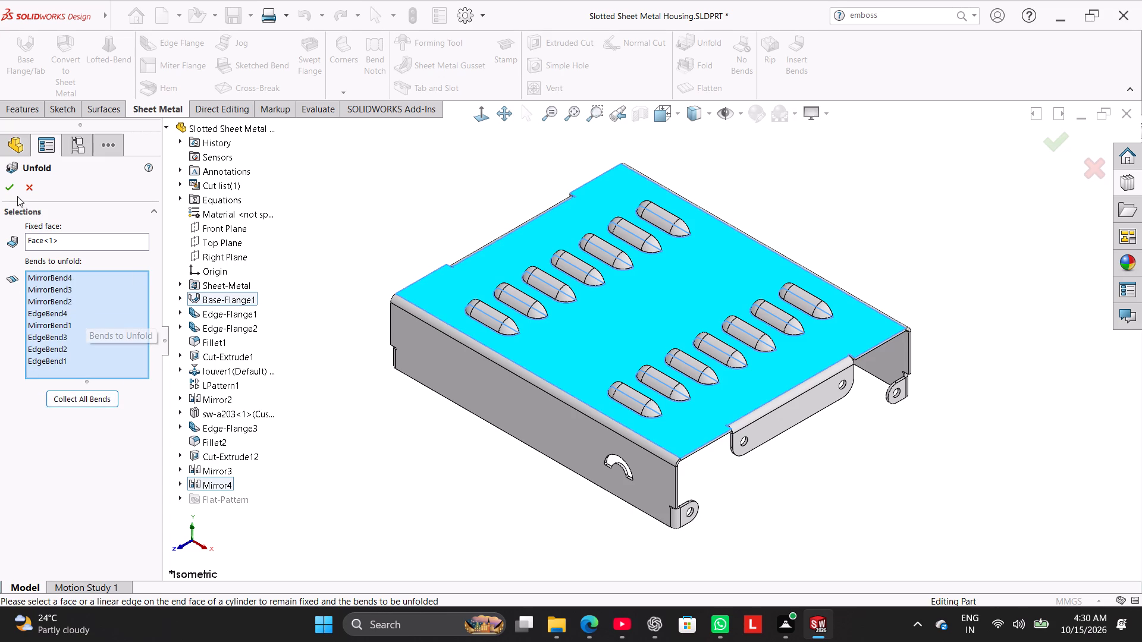
left_click(12, 188)
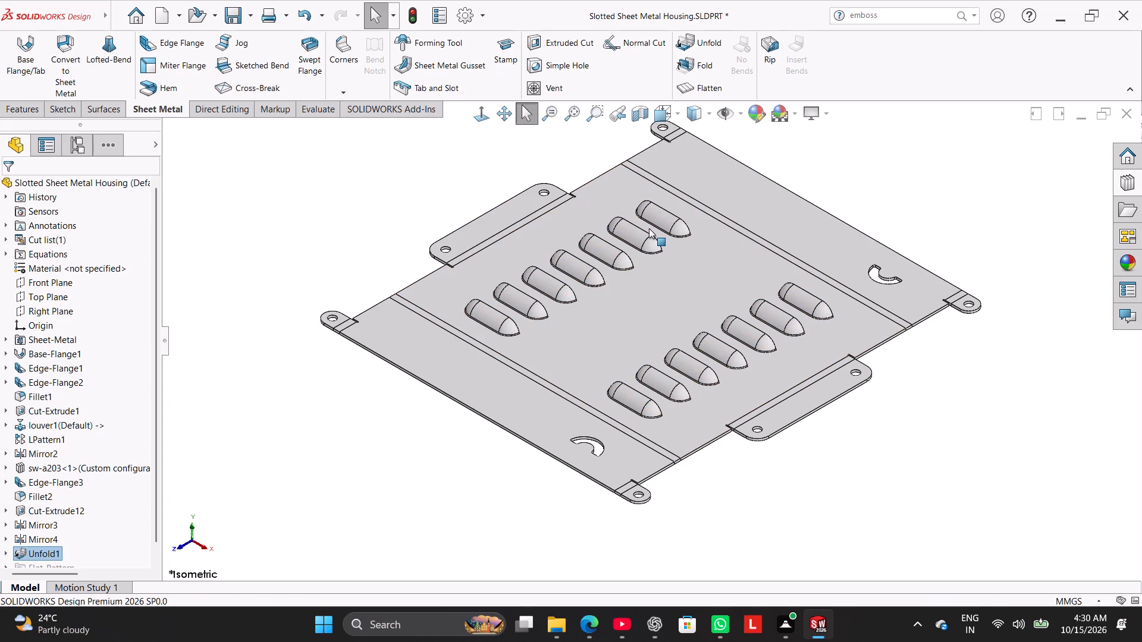
On the flat base face, sketch a vertical centerpoint slot beside the sw-a203 cutout, about 24 mm between centers and 16 mm wide.
right_click(639, 304)
left_click(665, 291)
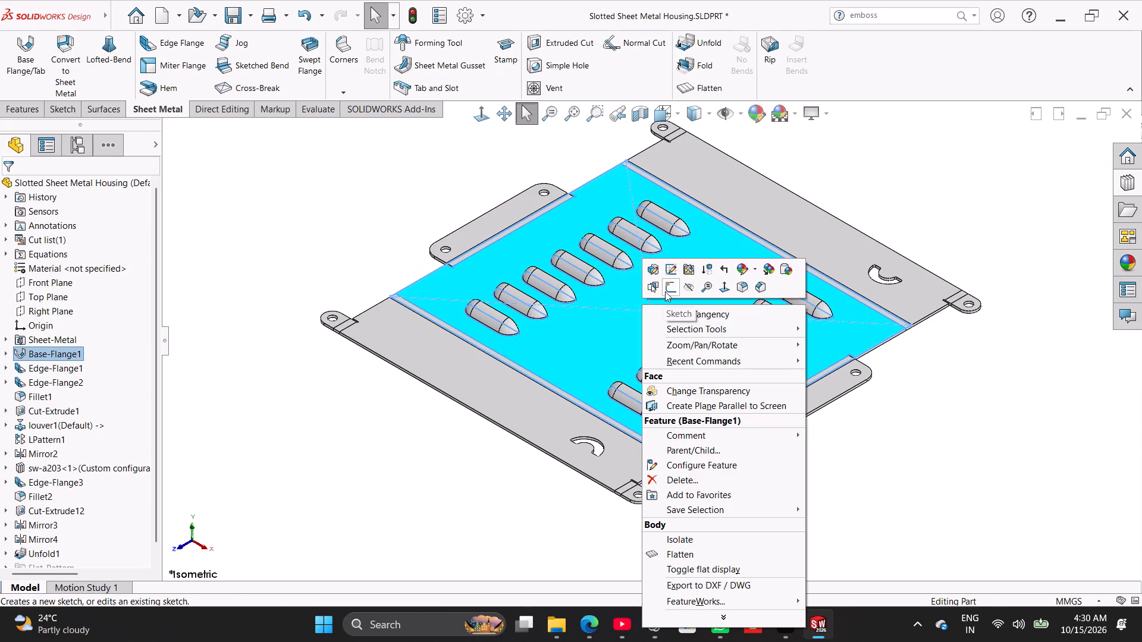
left_click(366, 316)
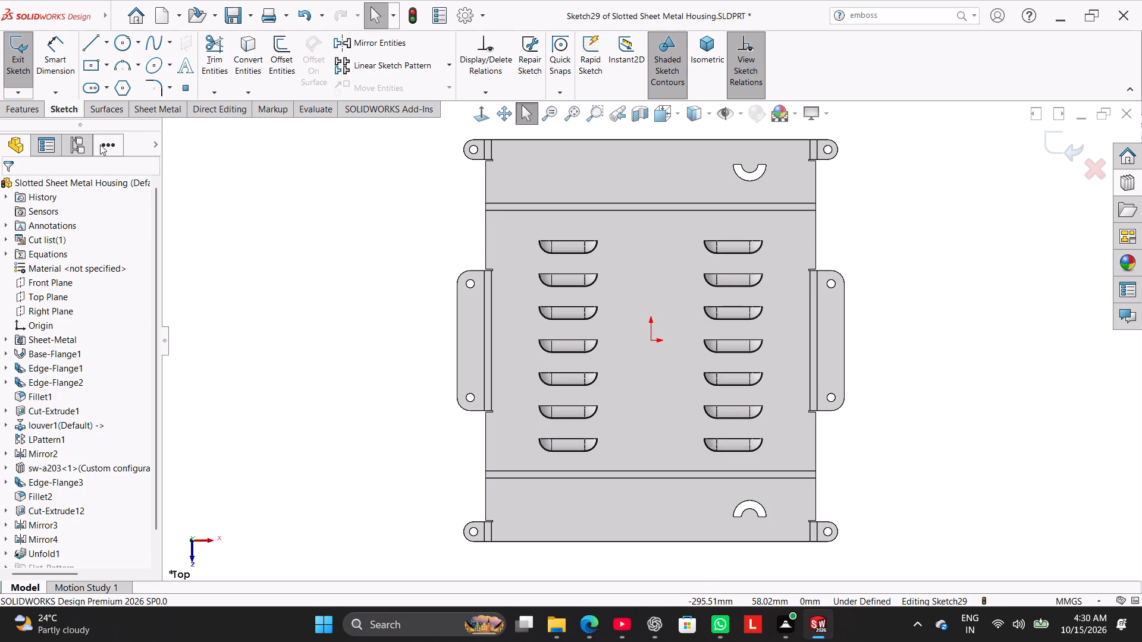
left_click(95, 89)
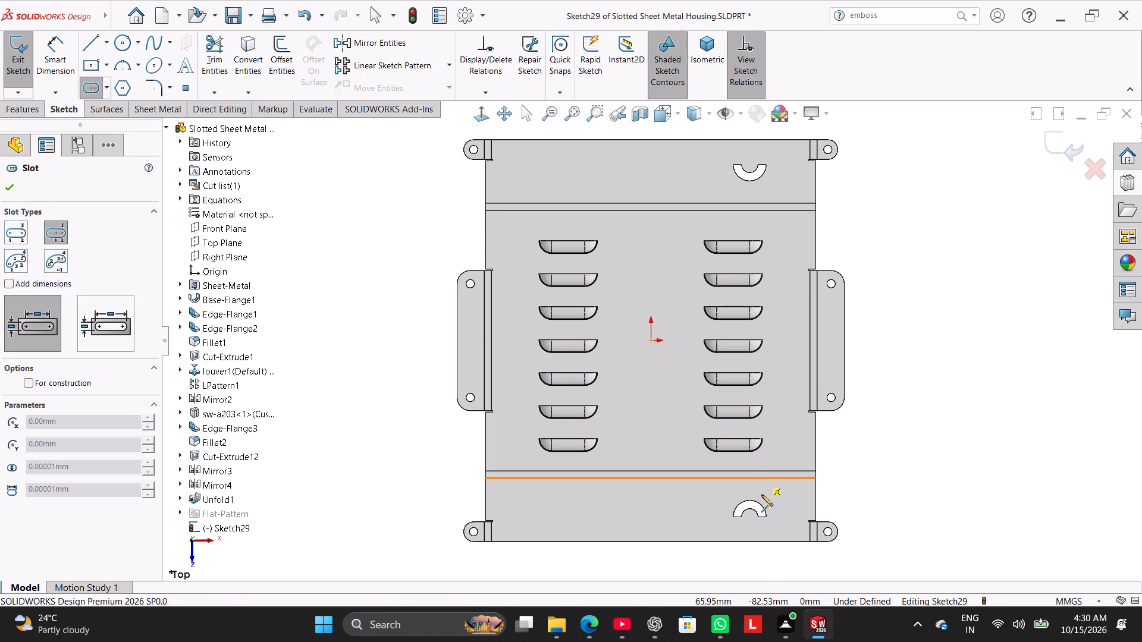
scroll(702, 481, "down", 2)
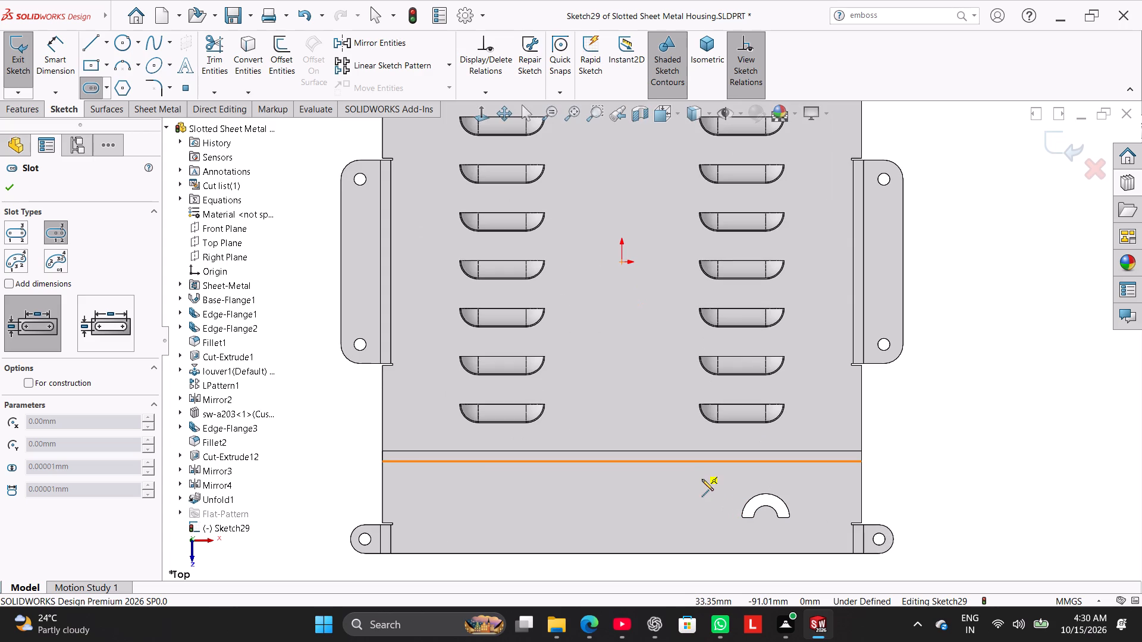
scroll(709, 458, "down", 2)
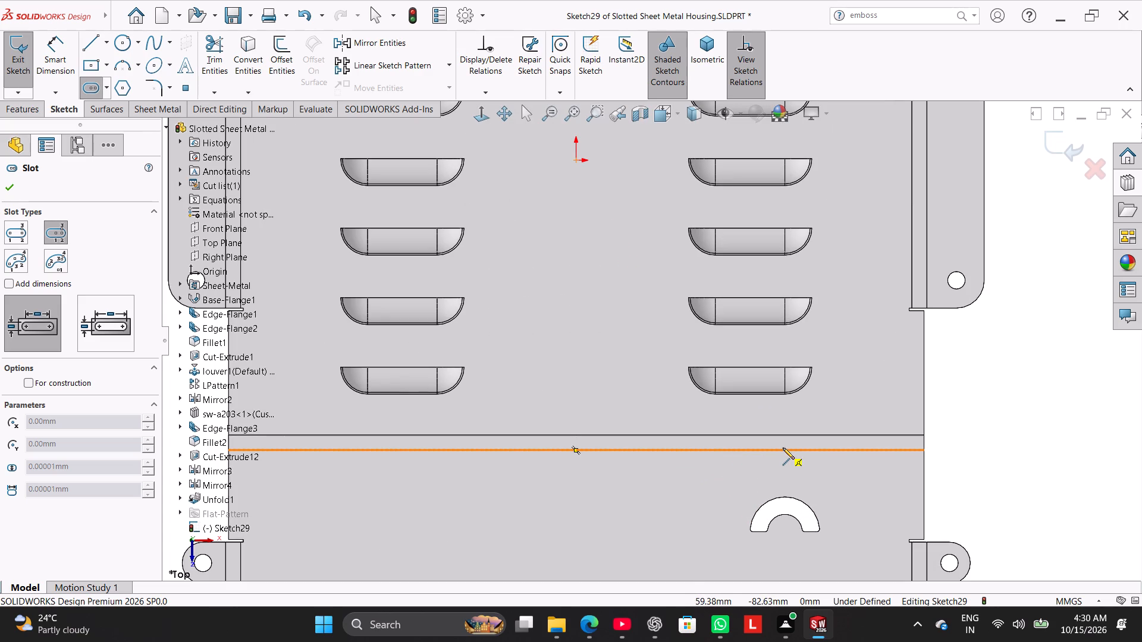
scroll(667, 437, "up", 4)
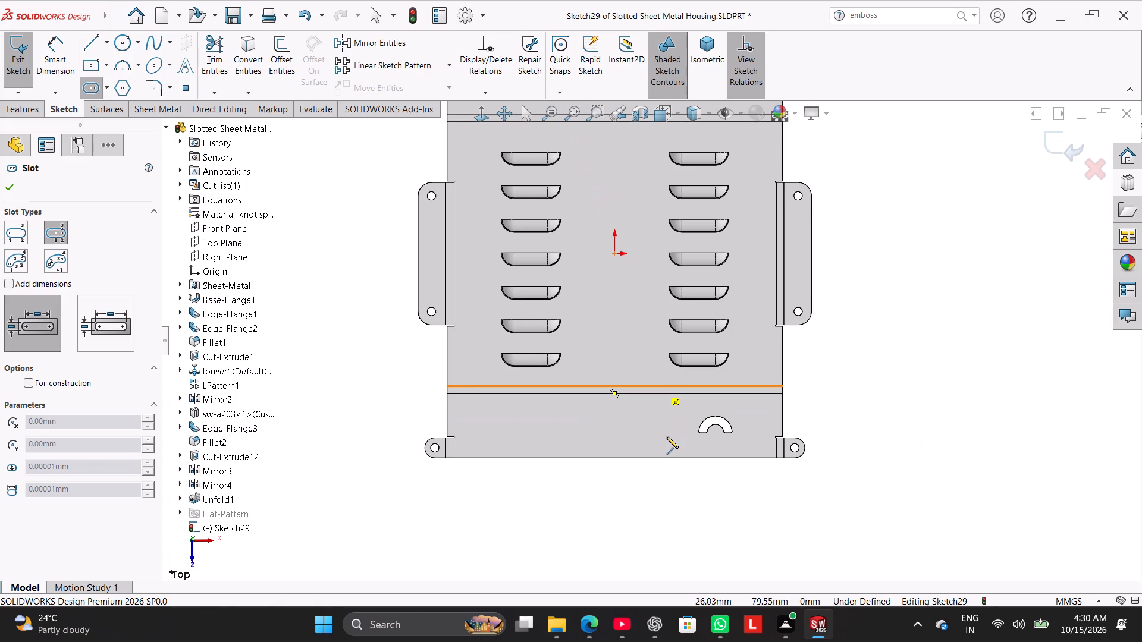
scroll(667, 437, "up", 1)
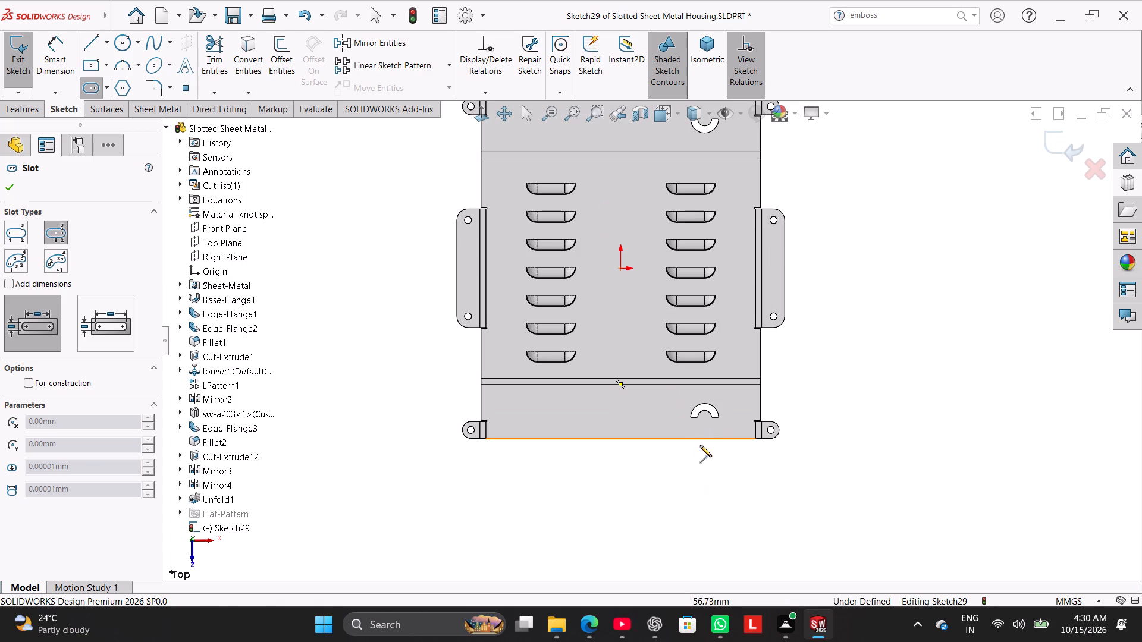
scroll(714, 413, "down", 3)
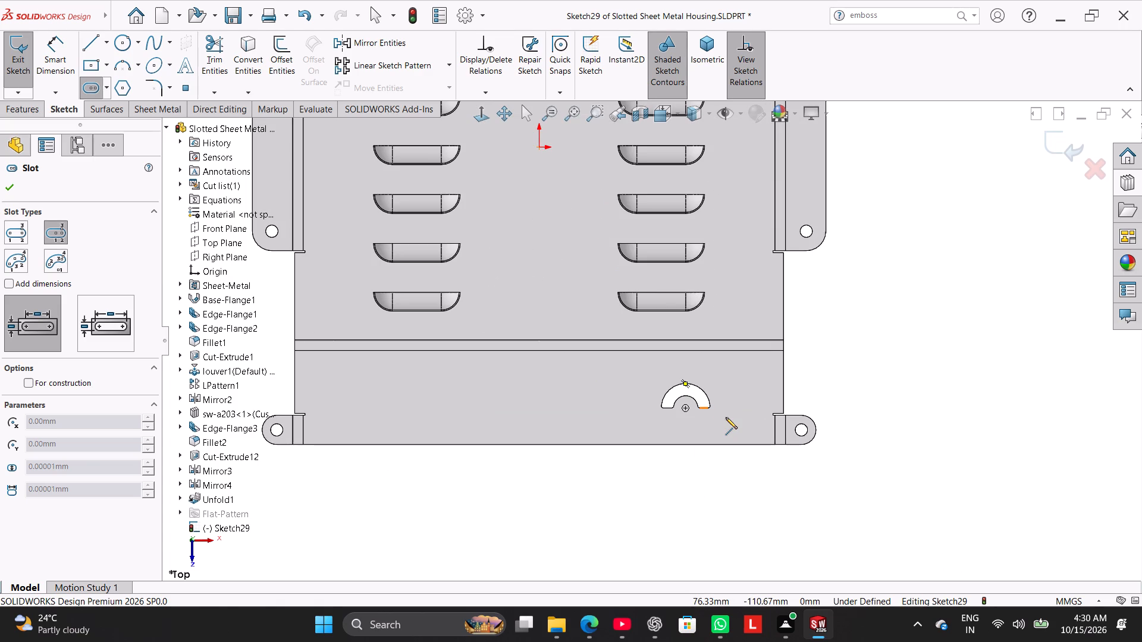
scroll(743, 383, "down", 4)
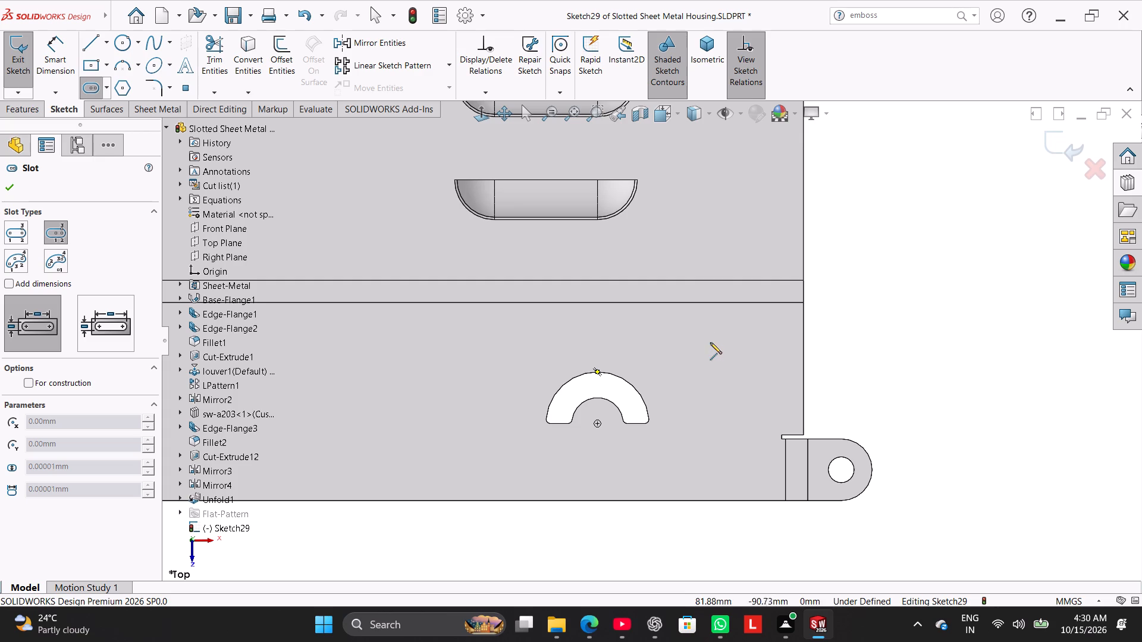
left_click(707, 362)
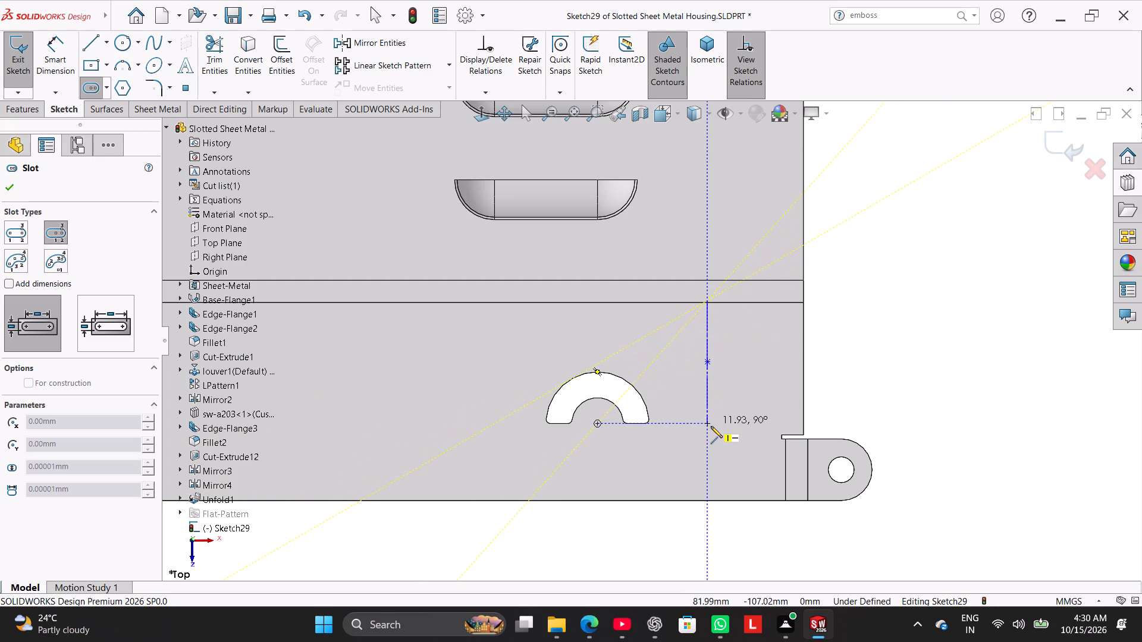
left_click(711, 426)
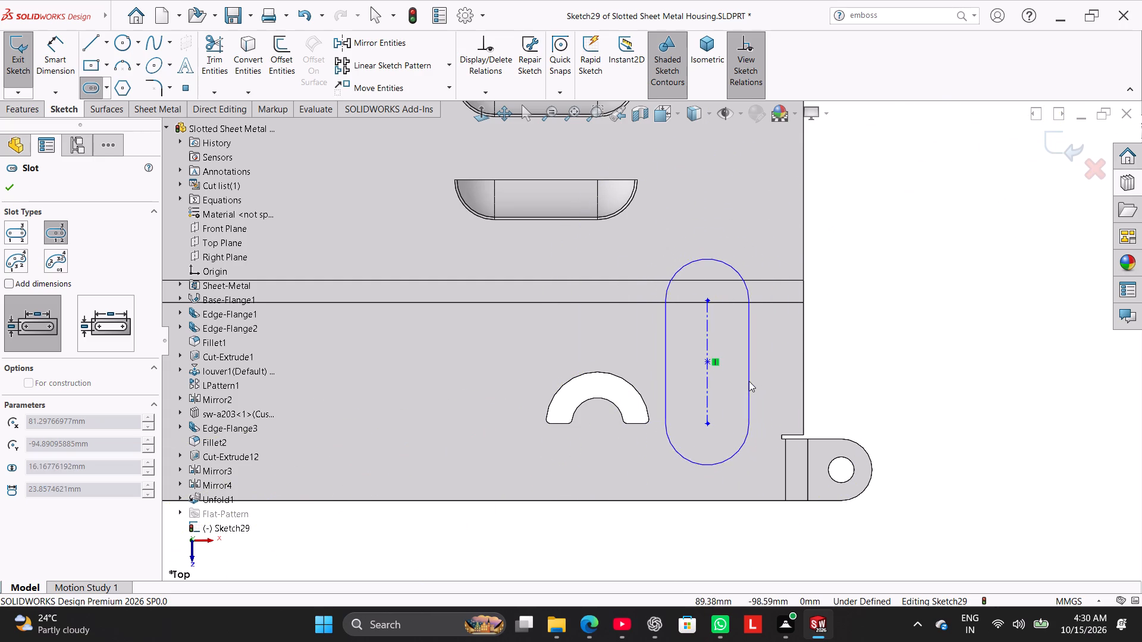
left_click(749, 381)
right_click(849, 348)
left_click(867, 354)
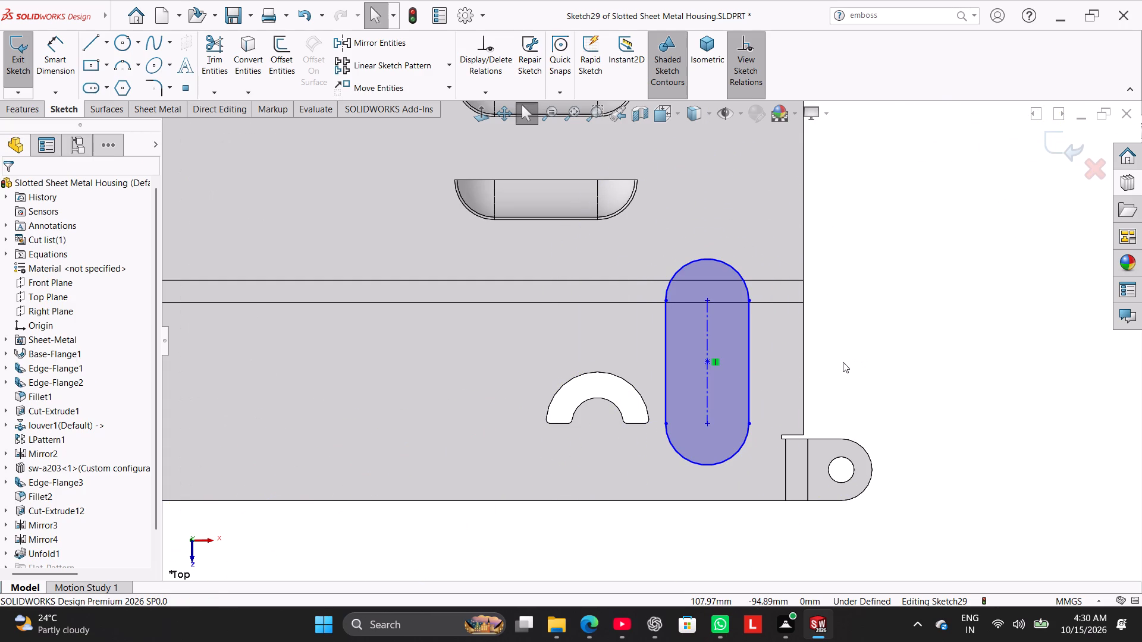
Dimension the slot with 15 mm between its arc centers and a 7 mm end radius.
left_click(61, 60)
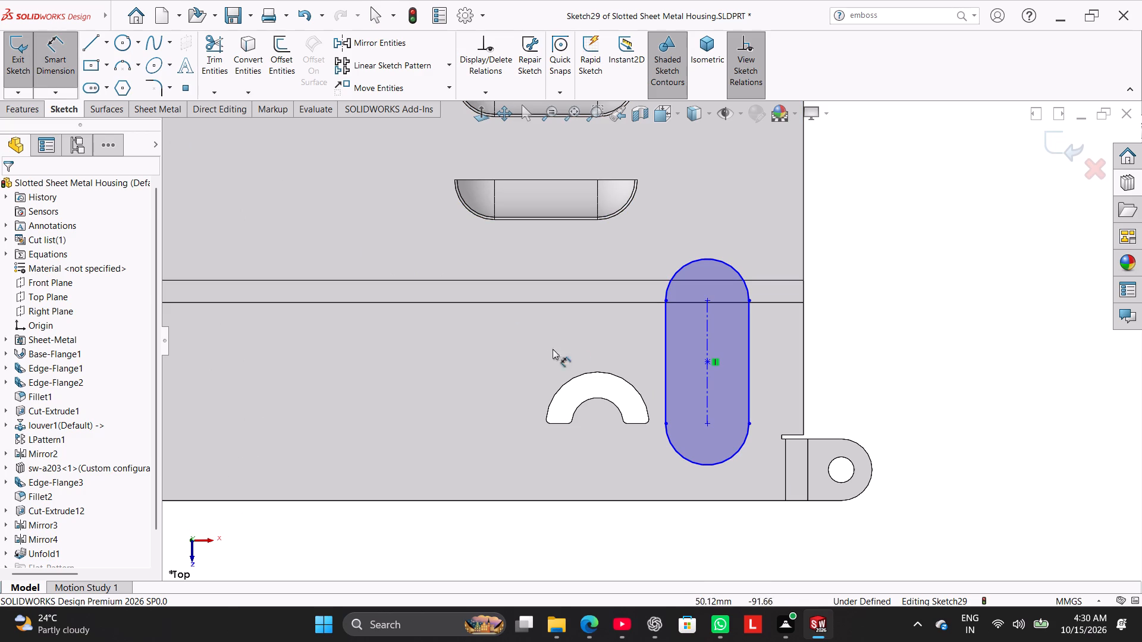
left_click(707, 353)
left_click(644, 354)
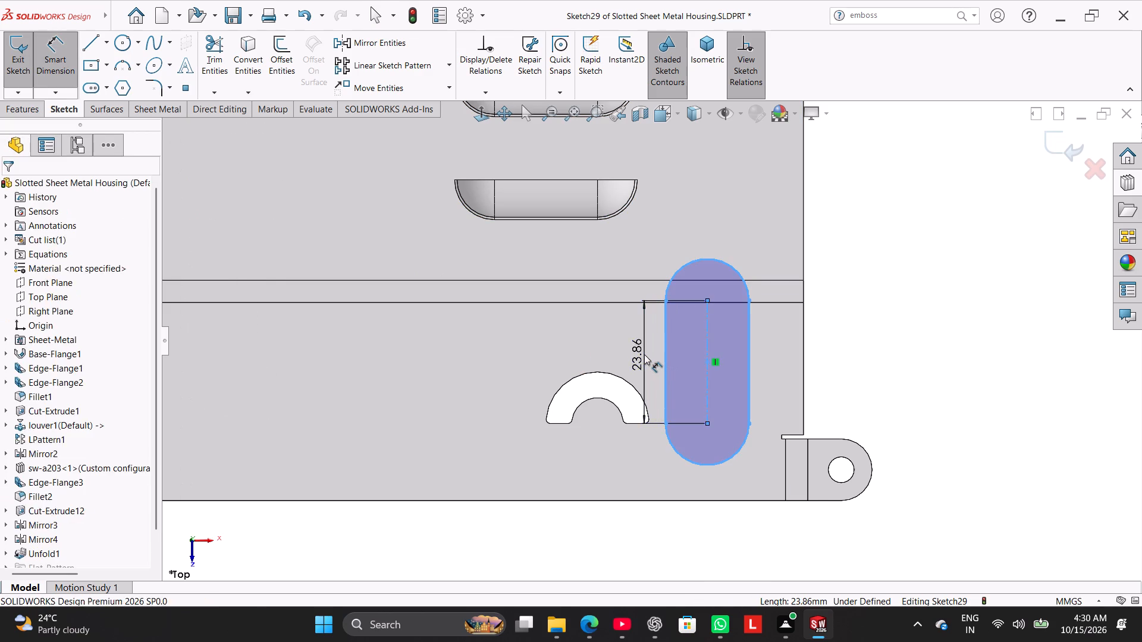
type("15")
key("Return")
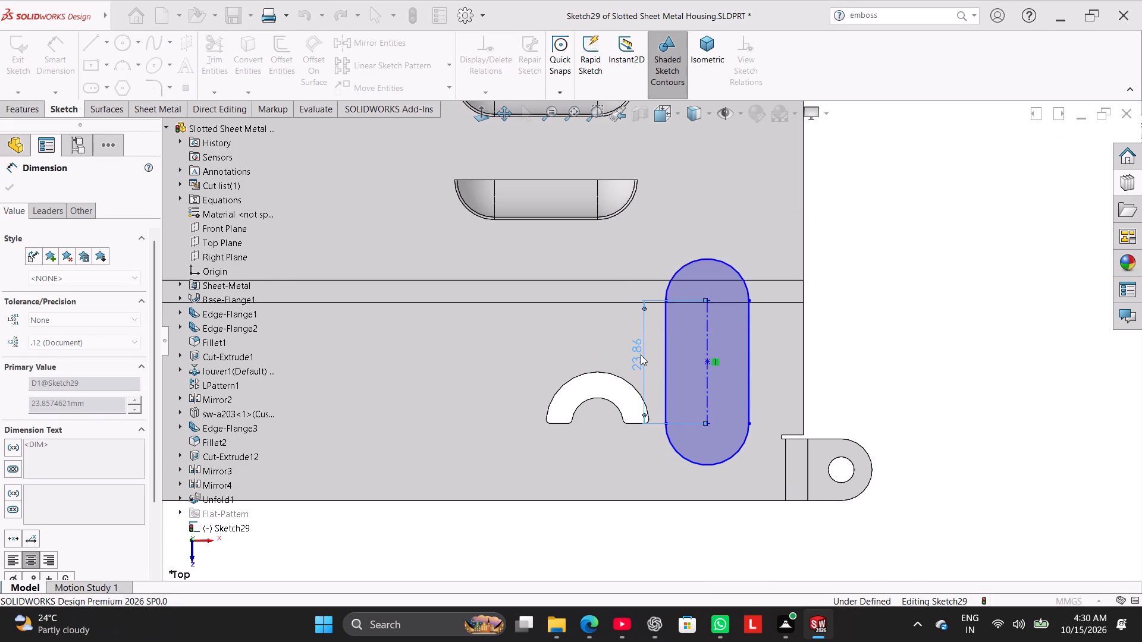
left_click(725, 462)
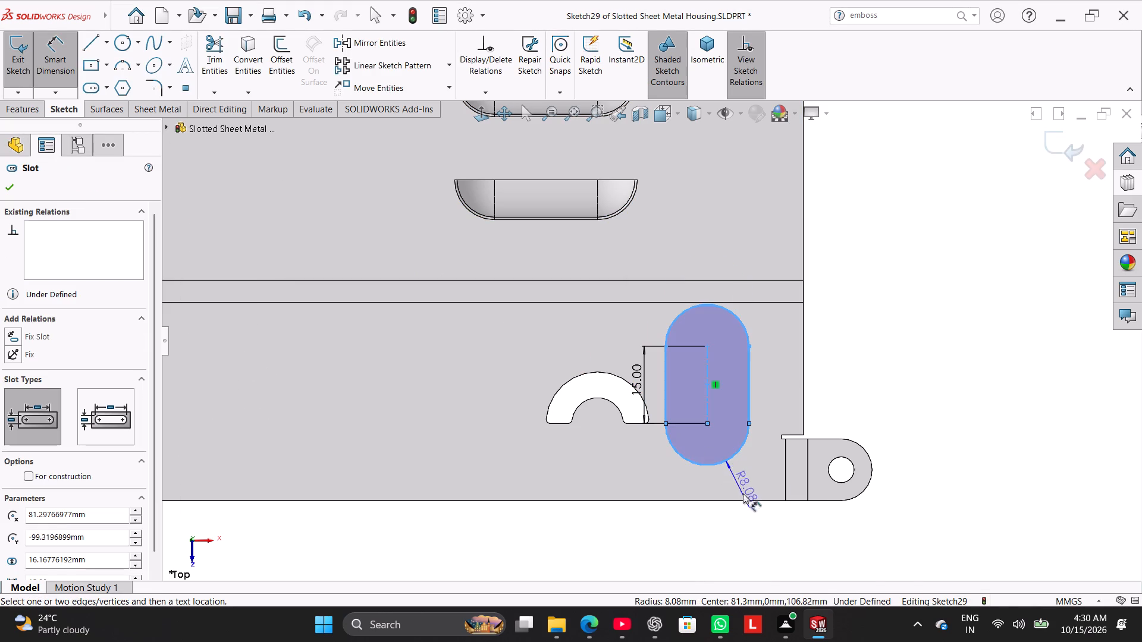
left_click(760, 525)
key("7")
key("Return")
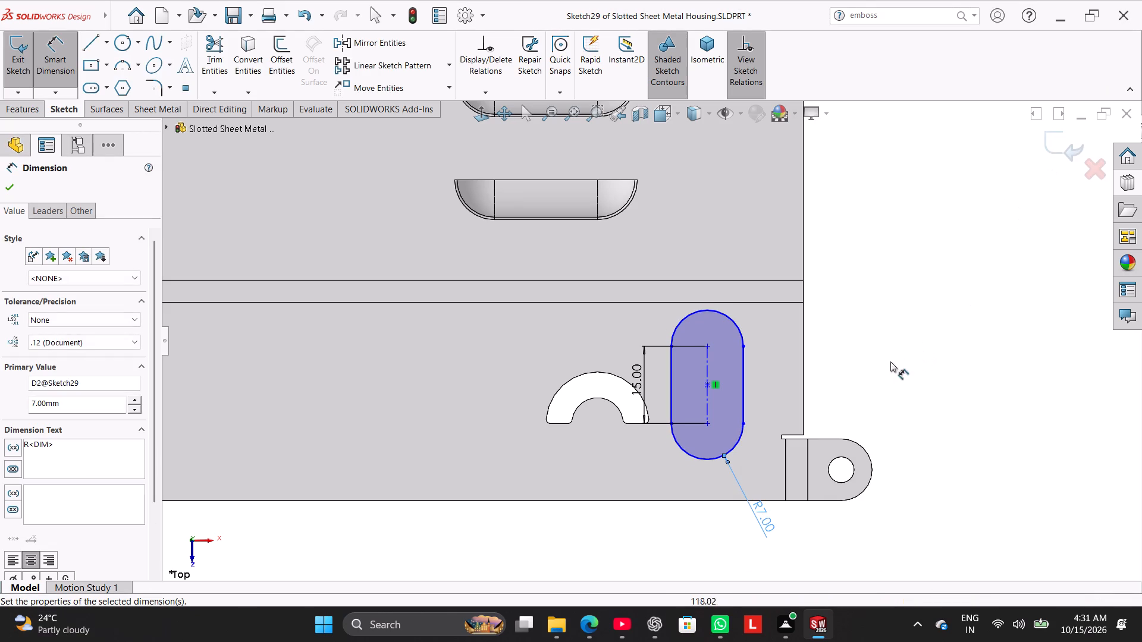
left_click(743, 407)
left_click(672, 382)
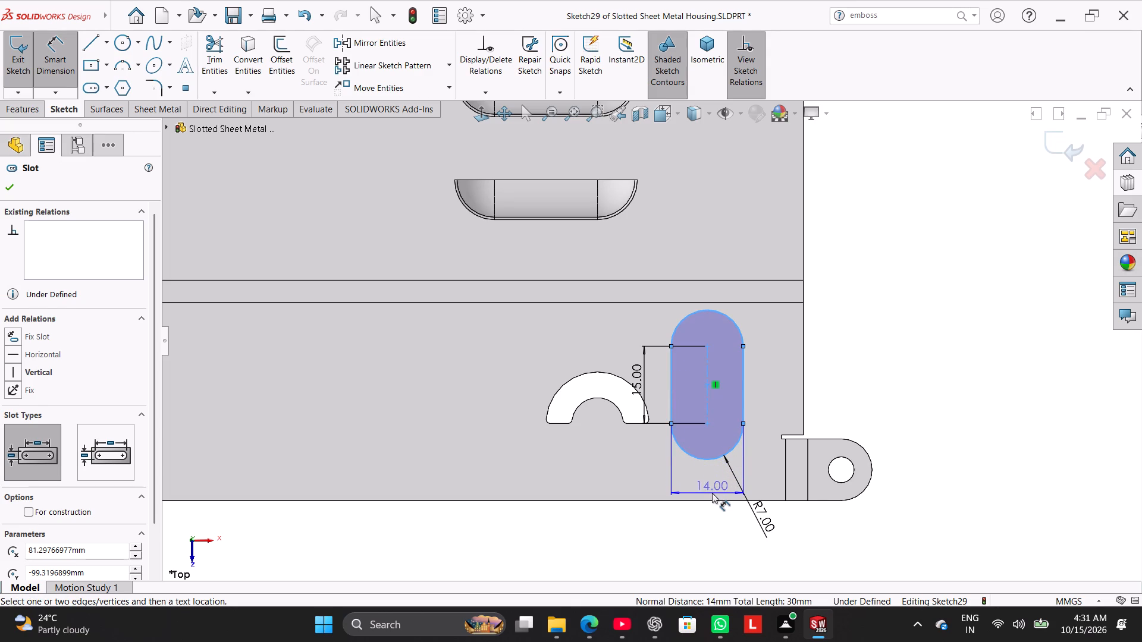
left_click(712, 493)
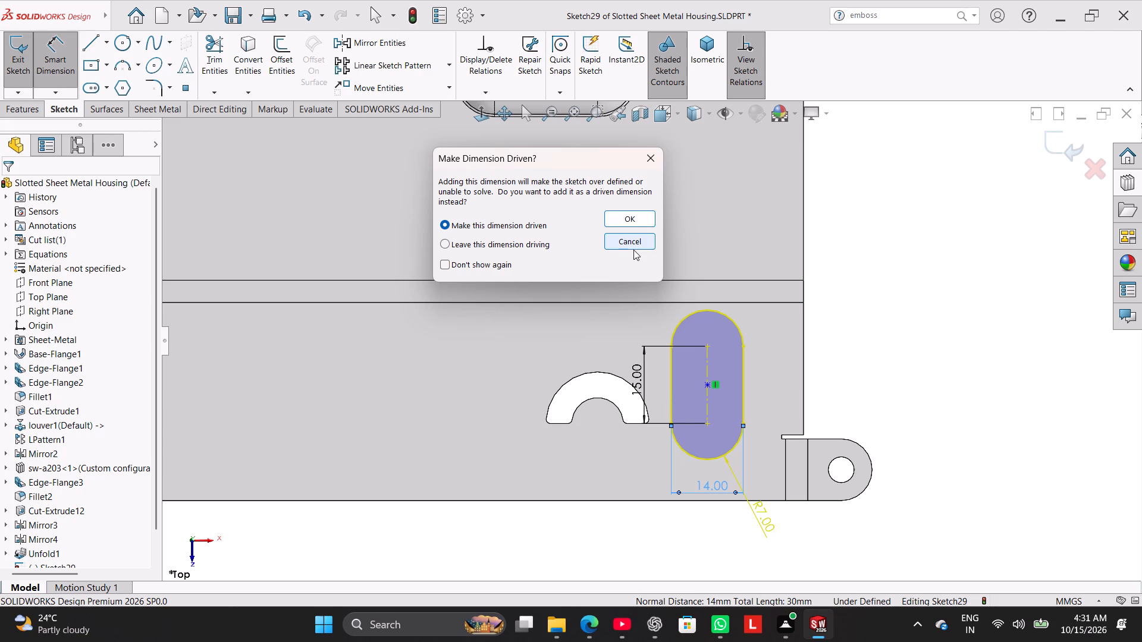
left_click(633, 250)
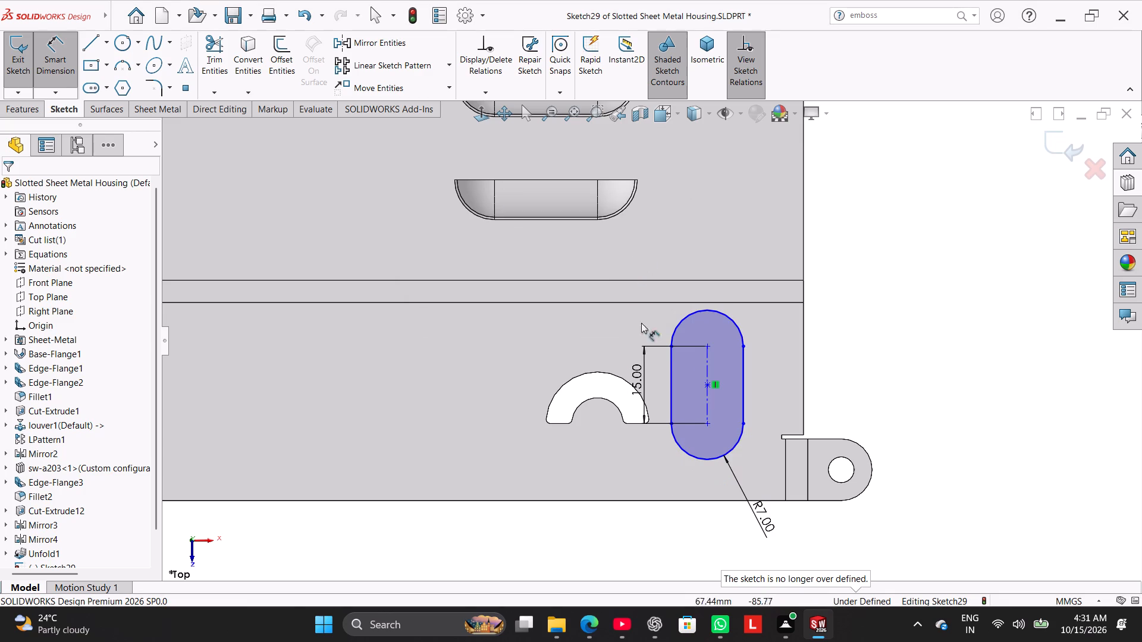
Replace the slot's radius dimension with a 14 mm width dimension between its straight sides.
right_click(763, 517)
left_click(810, 539)
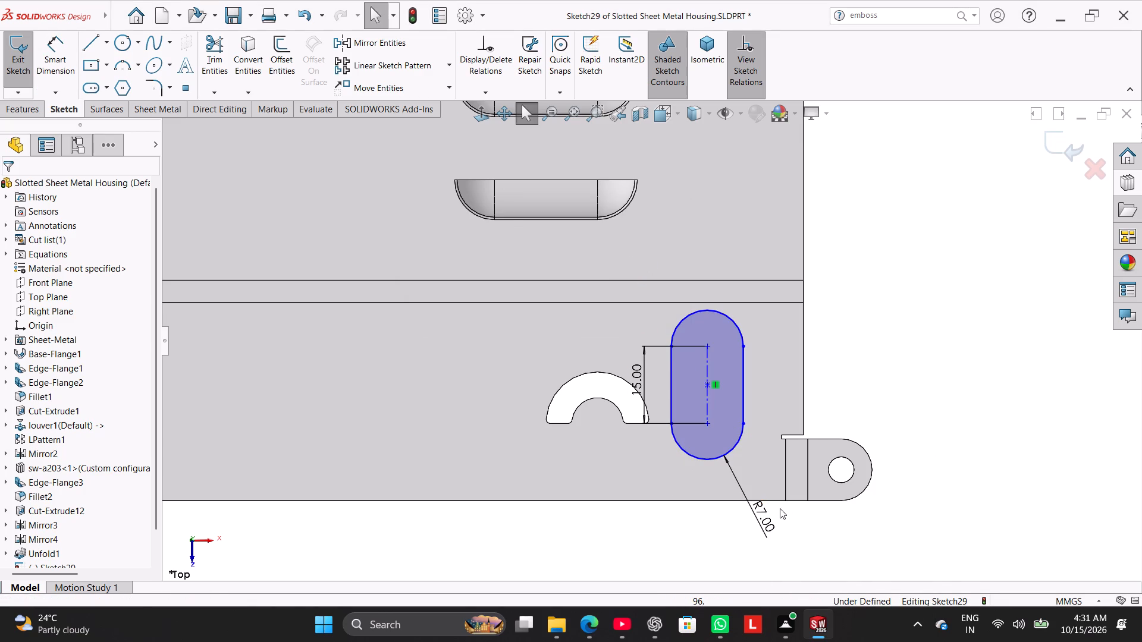
right_click(763, 507)
left_click(790, 482)
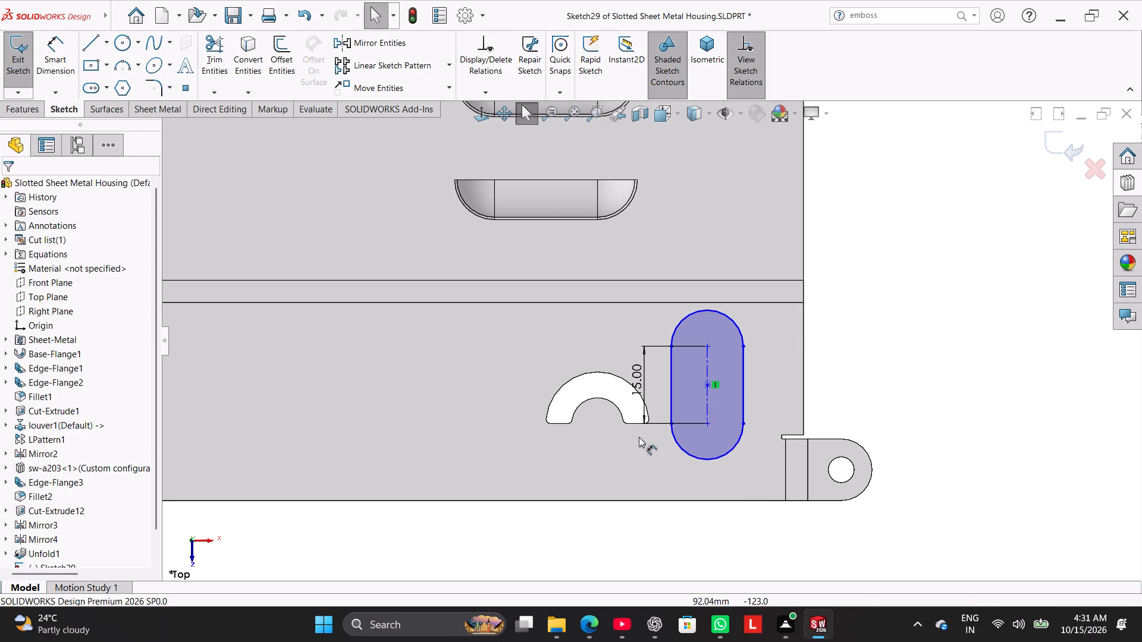
left_click(64, 73)
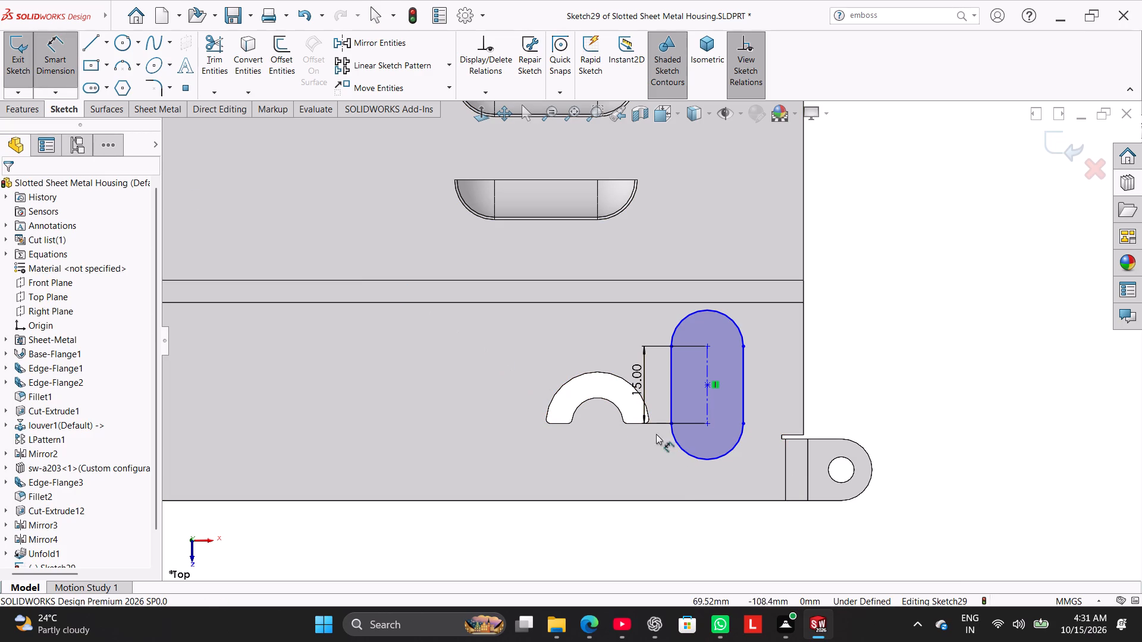
left_click(669, 405)
left_click(745, 402)
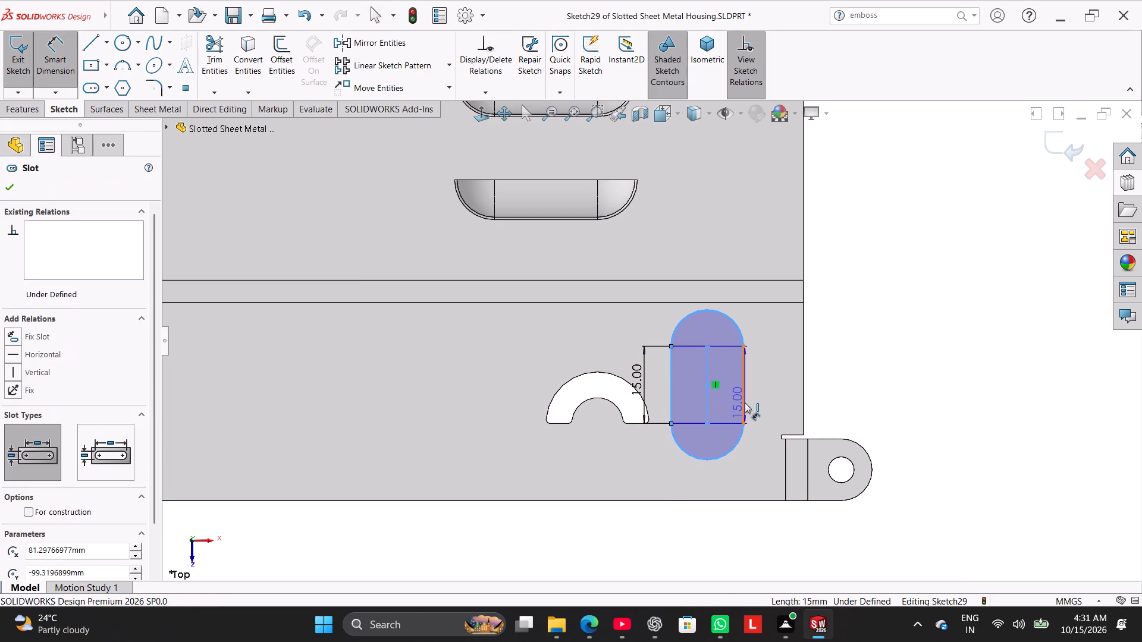
left_click(717, 489)
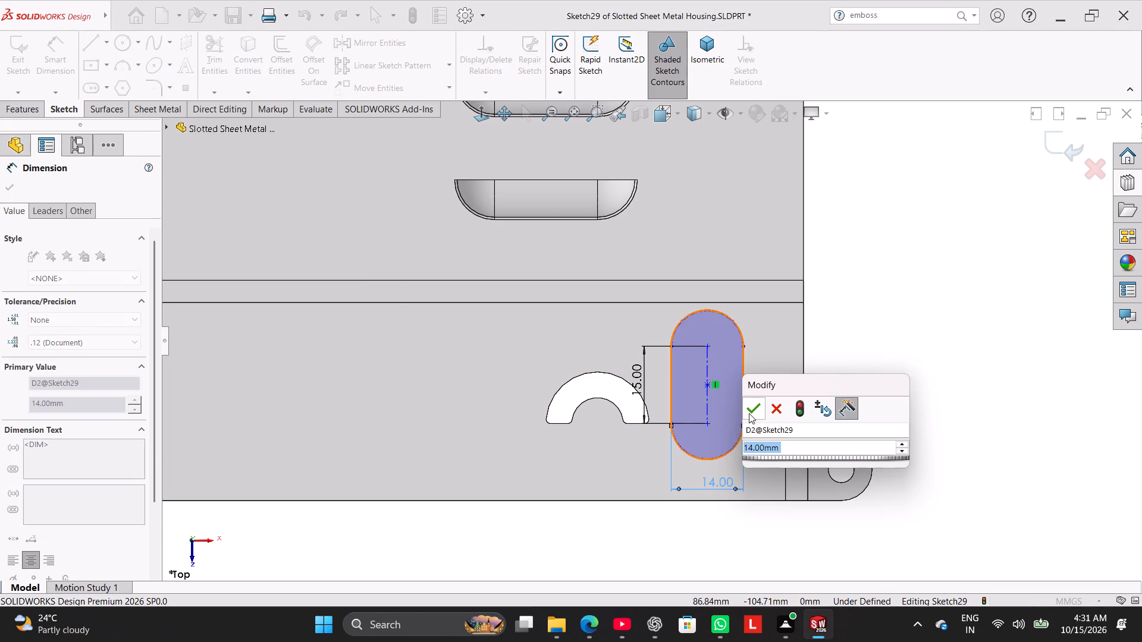
left_click(749, 413)
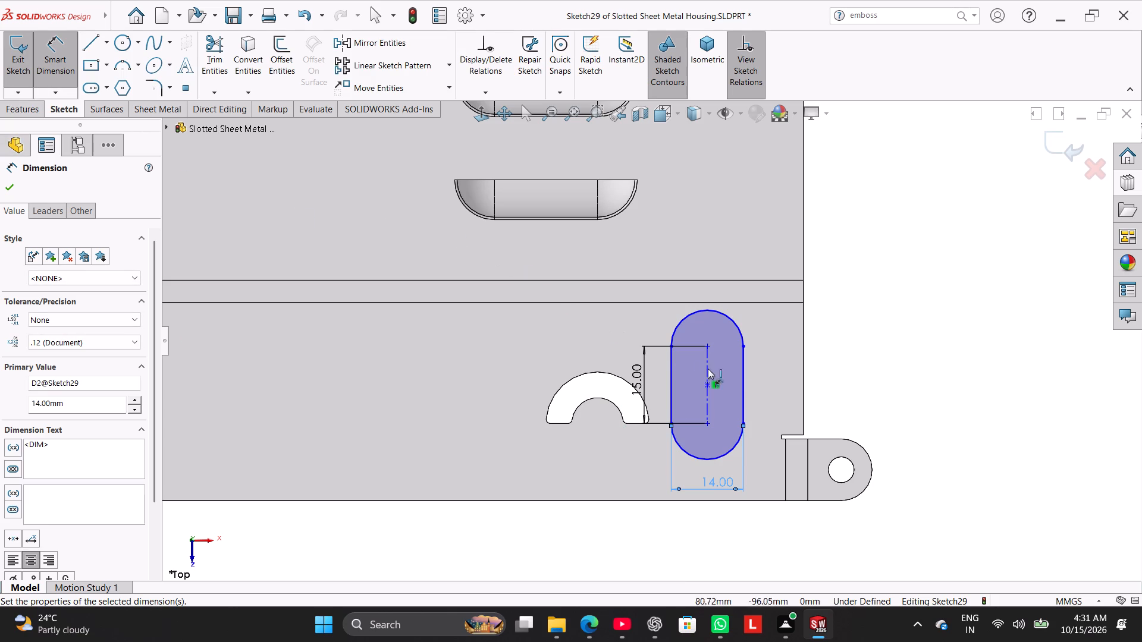
Dimension the gap between the slot's outer straight side and the side flange's end edge as 6.5 mm.
left_click(746, 381)
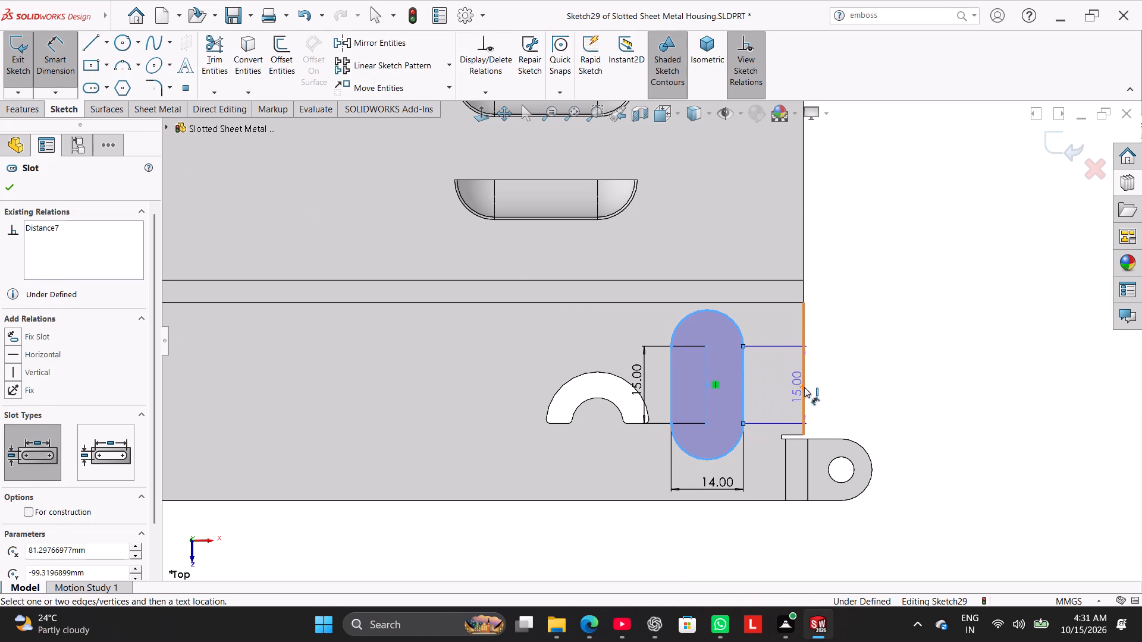
left_click(804, 387)
left_click(777, 376)
type("6.5")
key("Return")
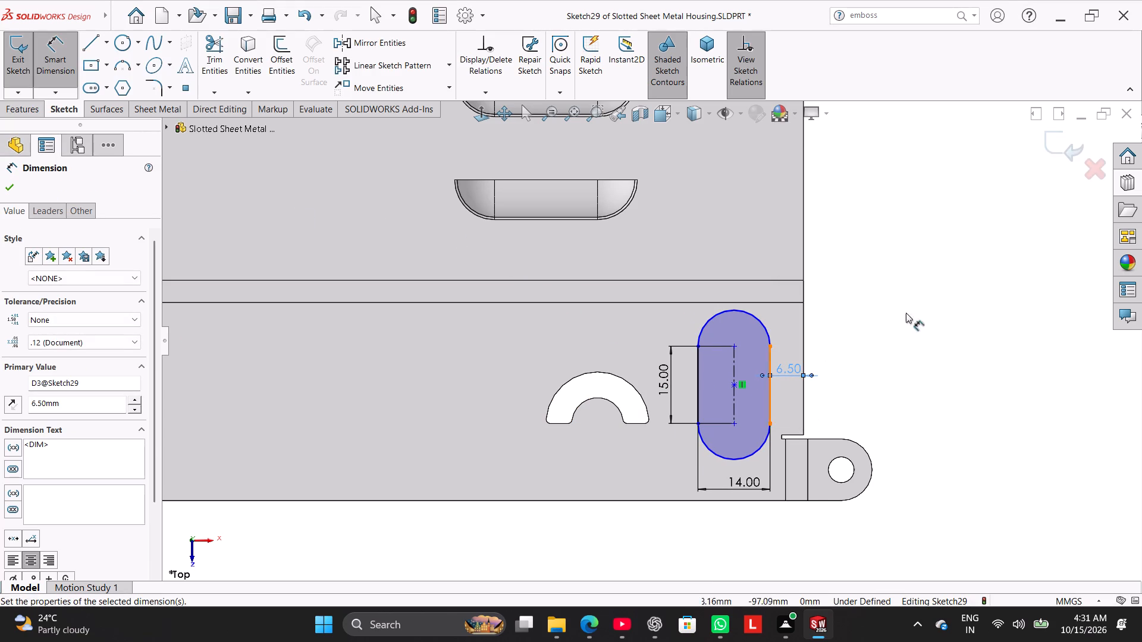
right_click(946, 298)
left_click(978, 336)
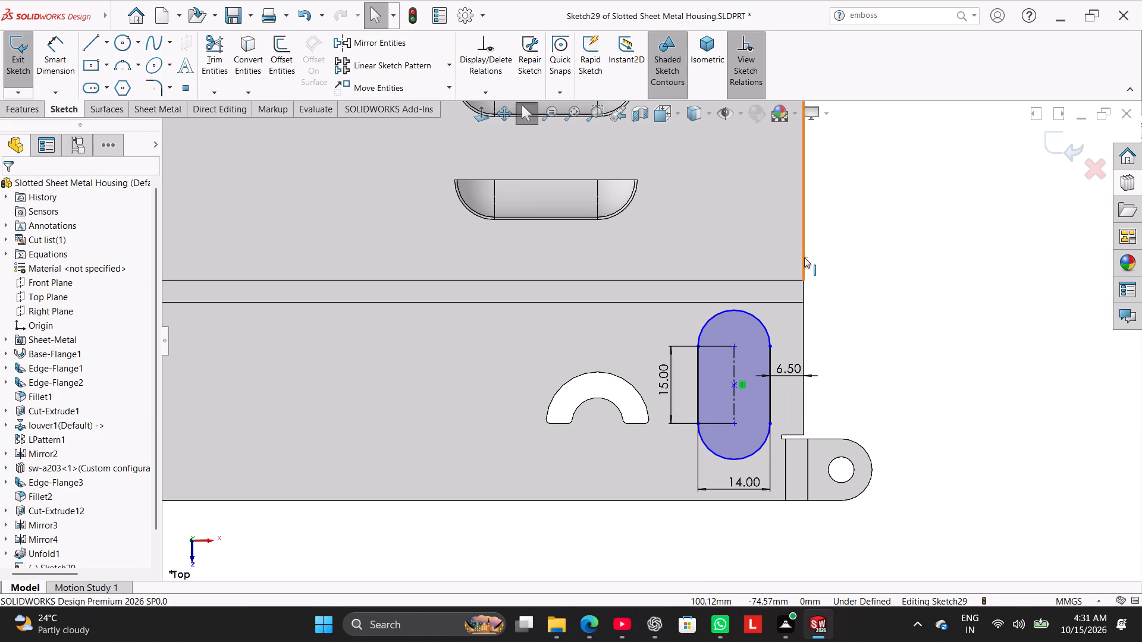
Sketch a horizontal construction centerline about 15 mm long, inward from the middle of the unfolded bend's end edge above the slot.
scroll(807, 326, "down", 4)
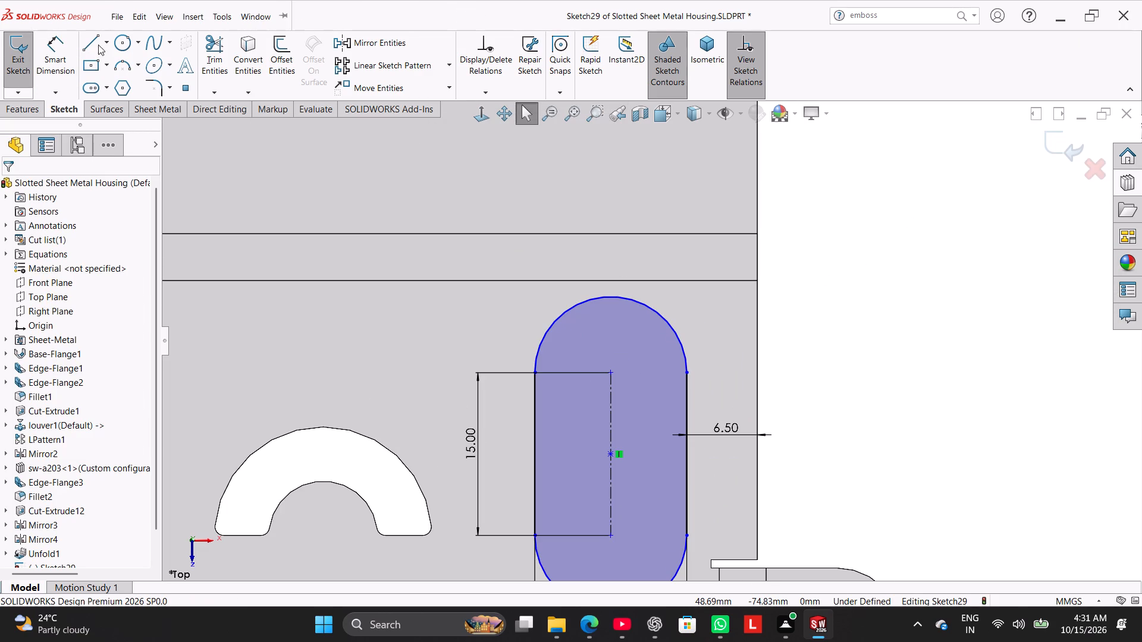
left_click(106, 45)
left_click(115, 76)
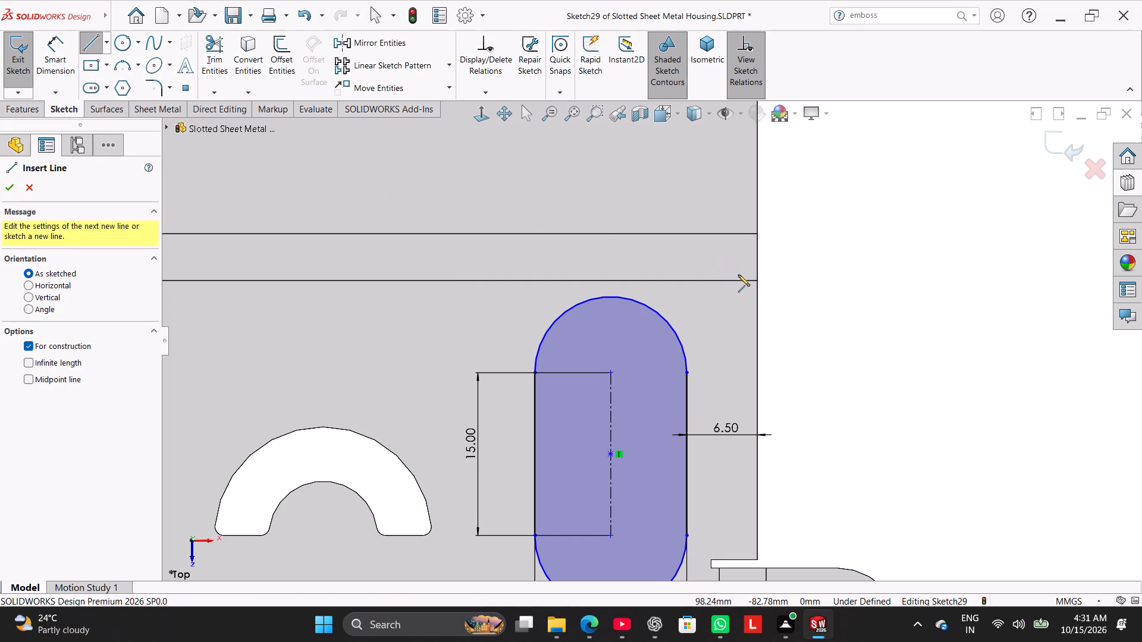
left_click(758, 256)
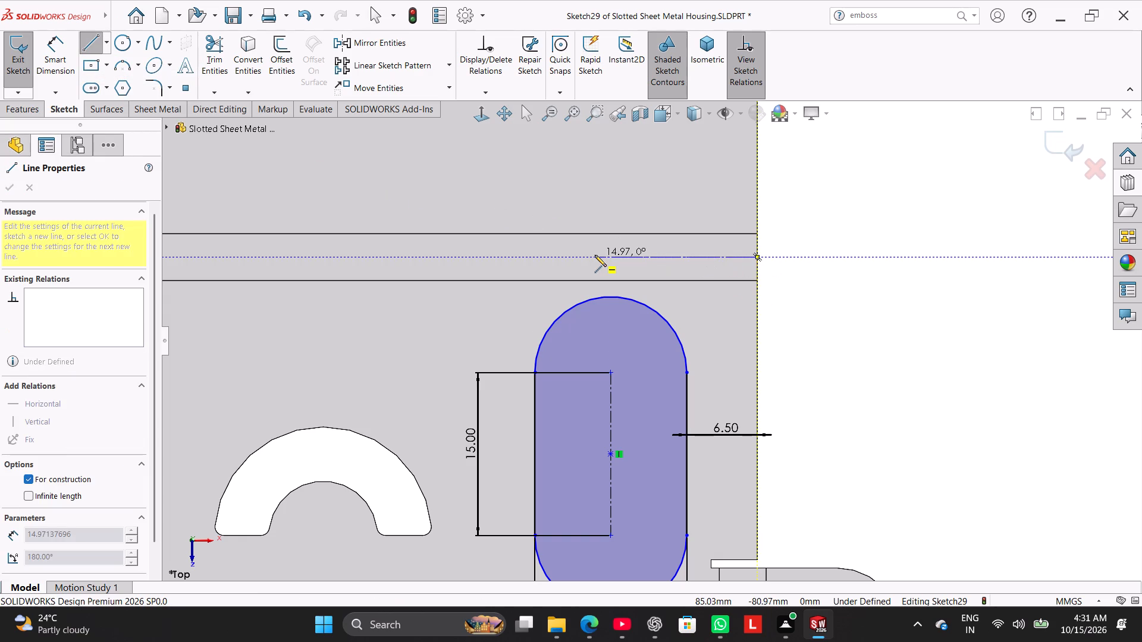
left_click(591, 254)
right_click(612, 203)
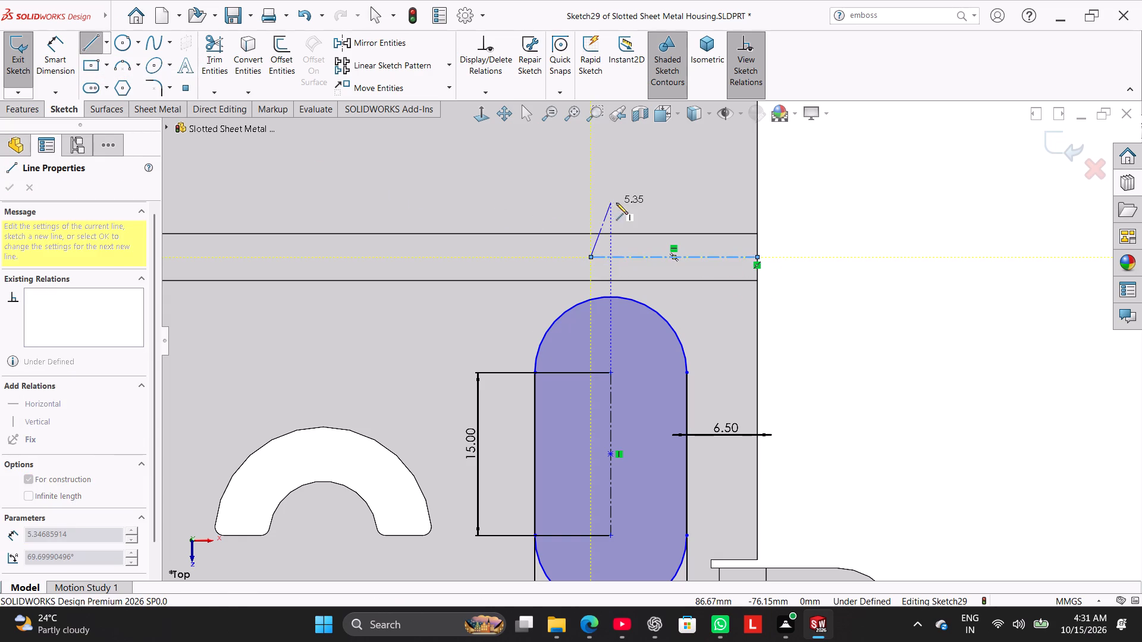
left_click(629, 213)
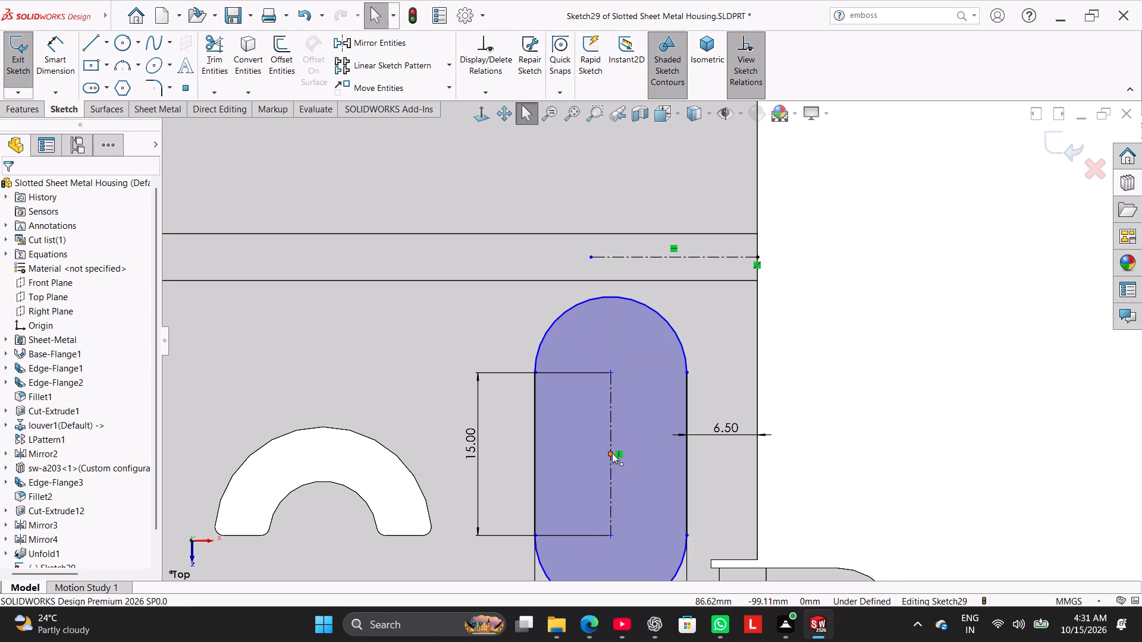
Make the slot's center point coincident with the short horizontal centerline on the bend.
left_click(613, 454)
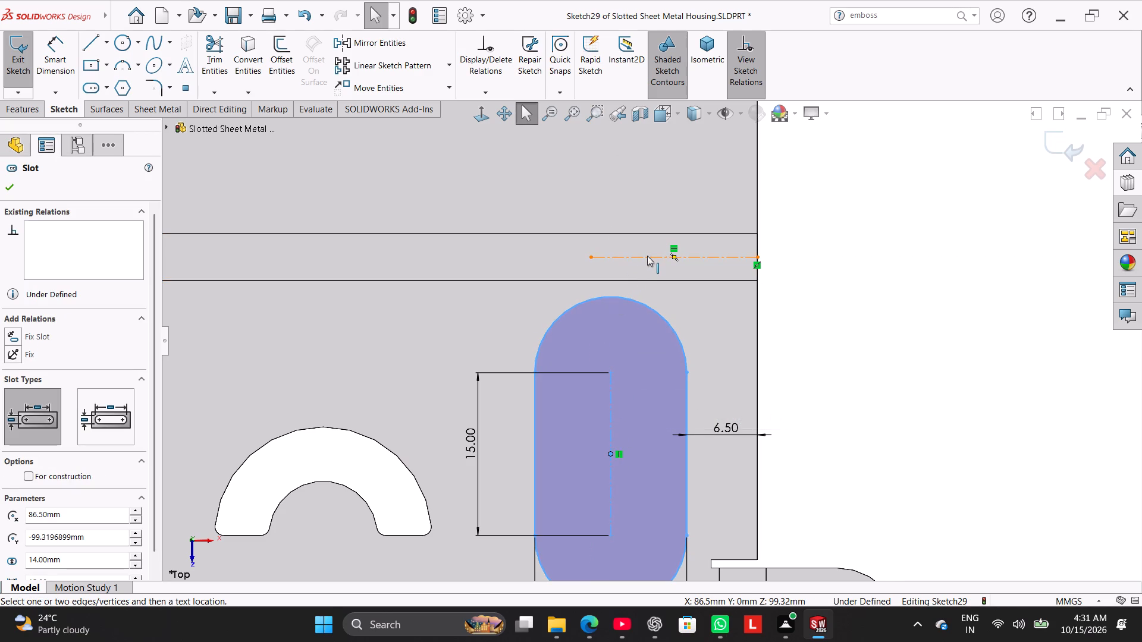
left_click(779, 339)
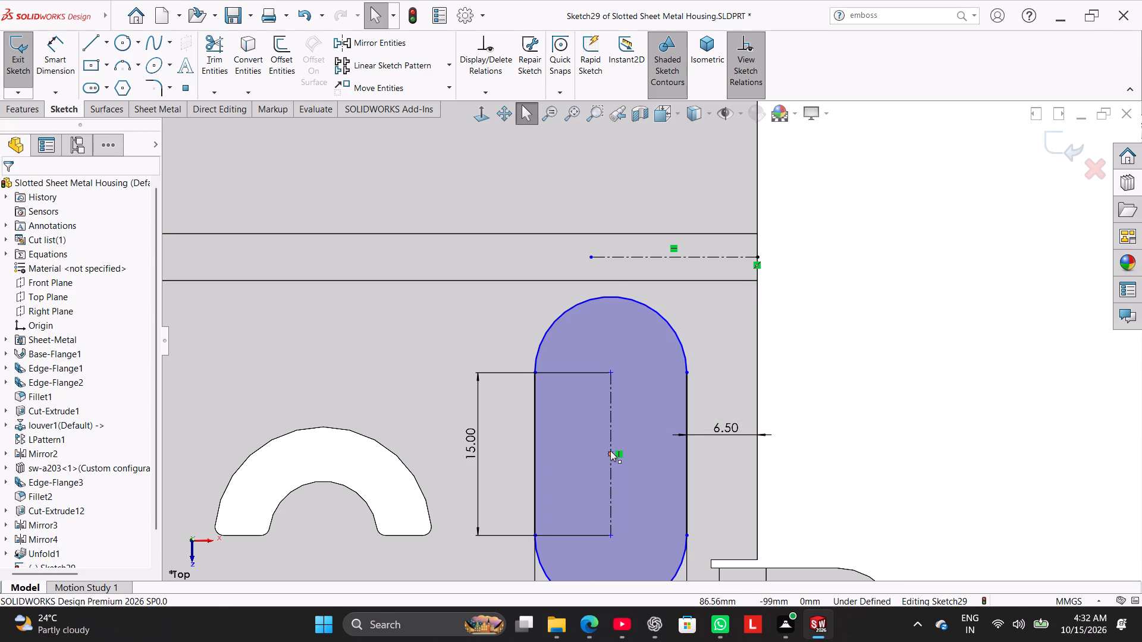
left_click(610, 452, "ctrl")
left_click(641, 258, "ctrl")
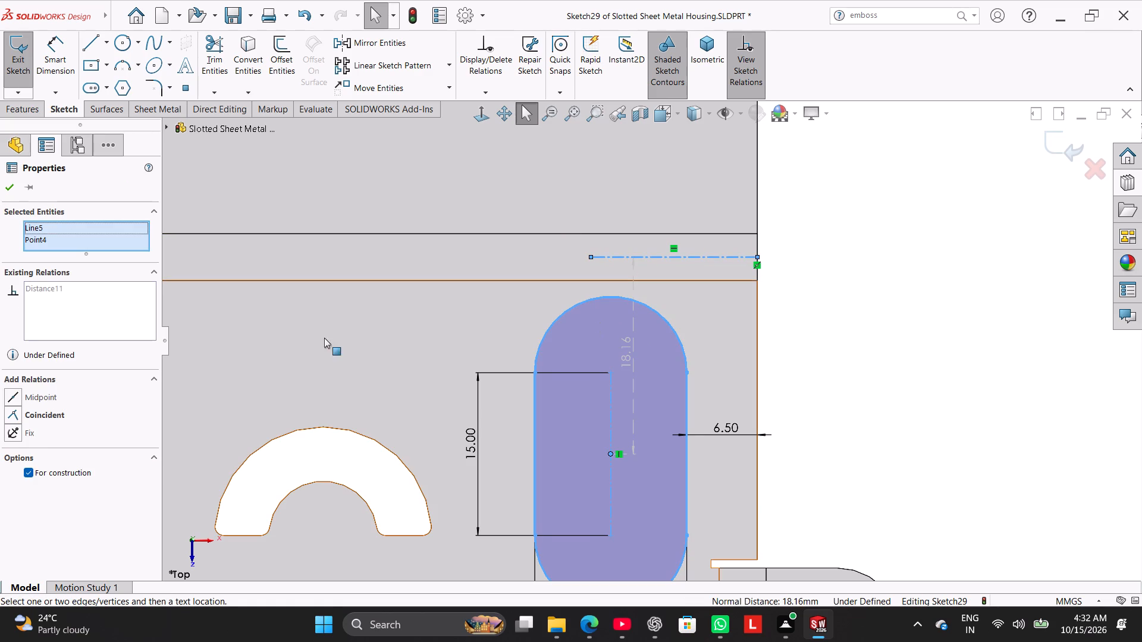
left_click(55, 410)
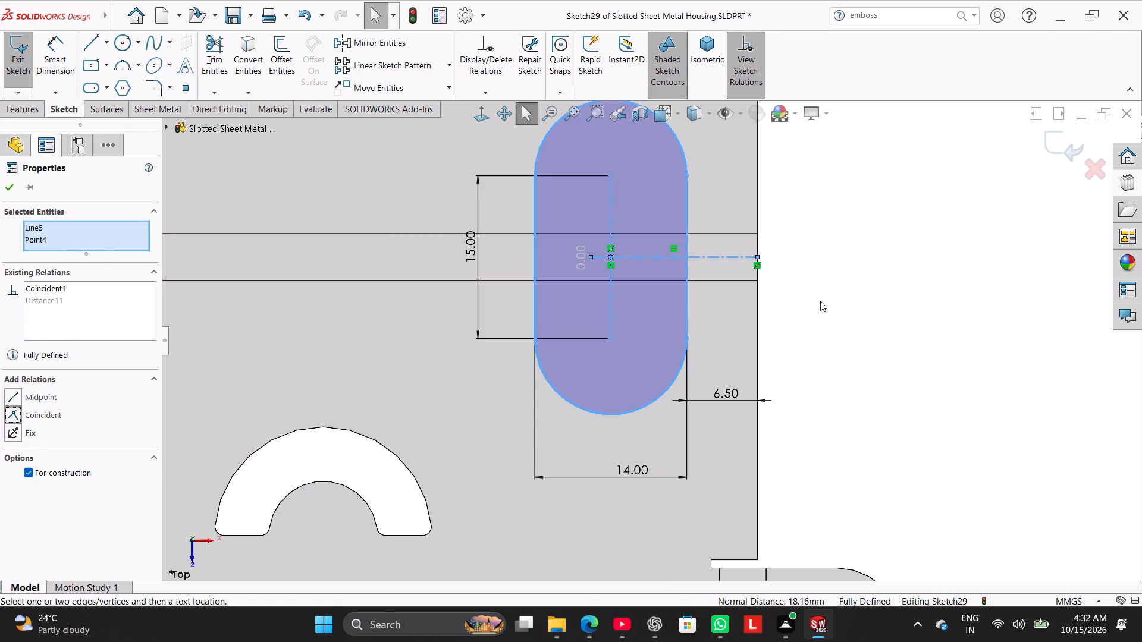
left_click(821, 301)
Attach the free inner end of the short horizontal centerline to the slot's center point.
scroll(821, 301, "up", 2)
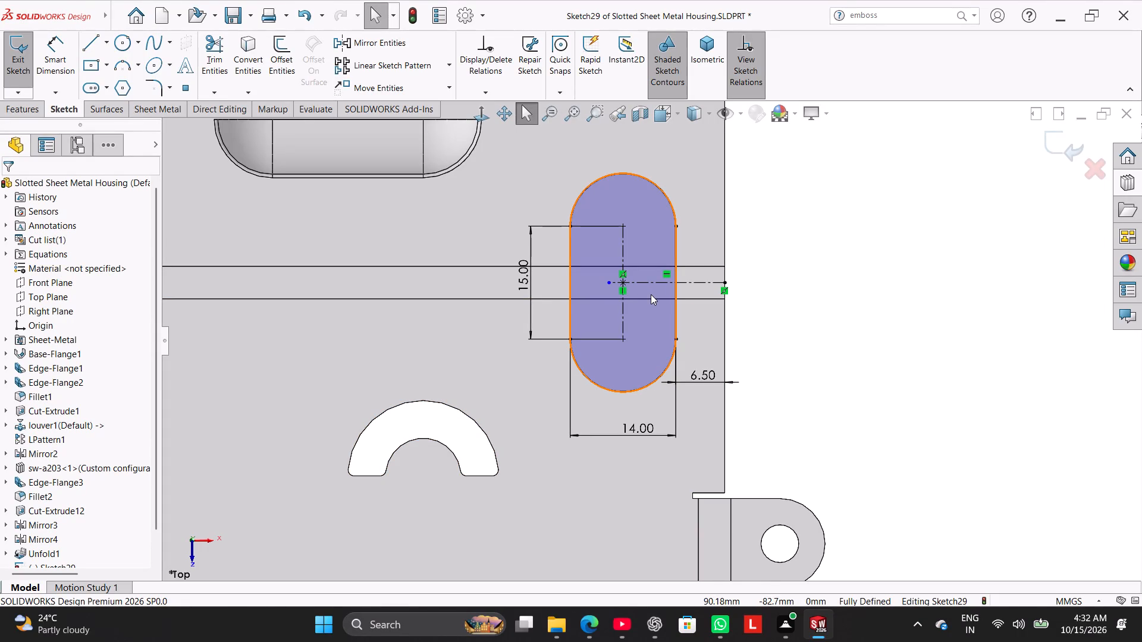
scroll(651, 294, "down", 4)
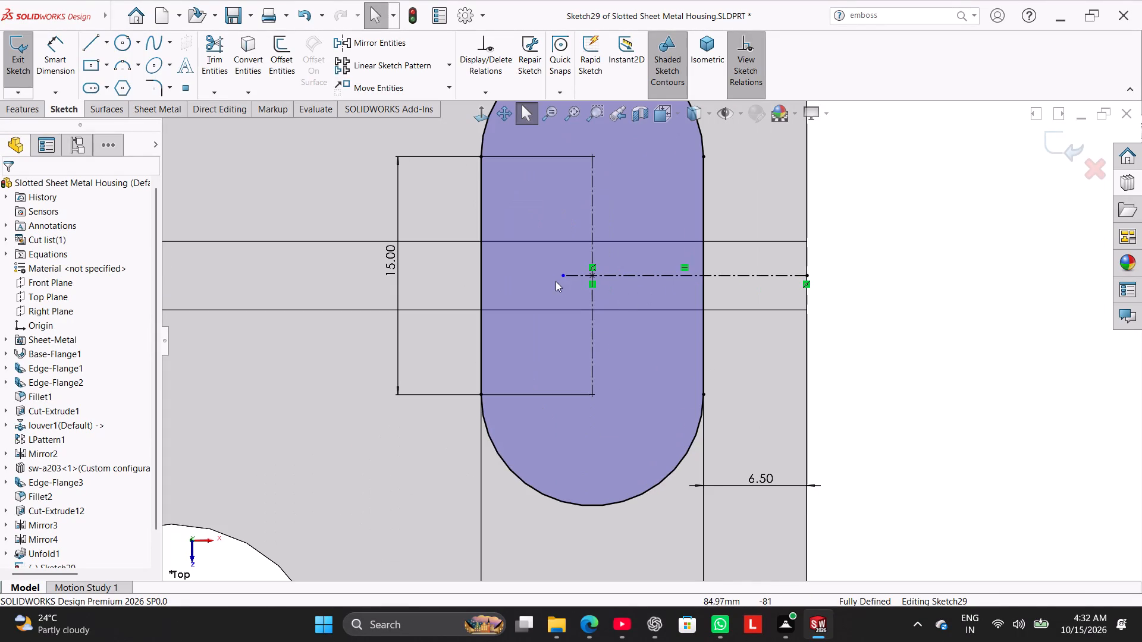
left_click_drag(561, 275, 589, 278)
scroll(875, 321, "up", 3)
left_click(829, 313)
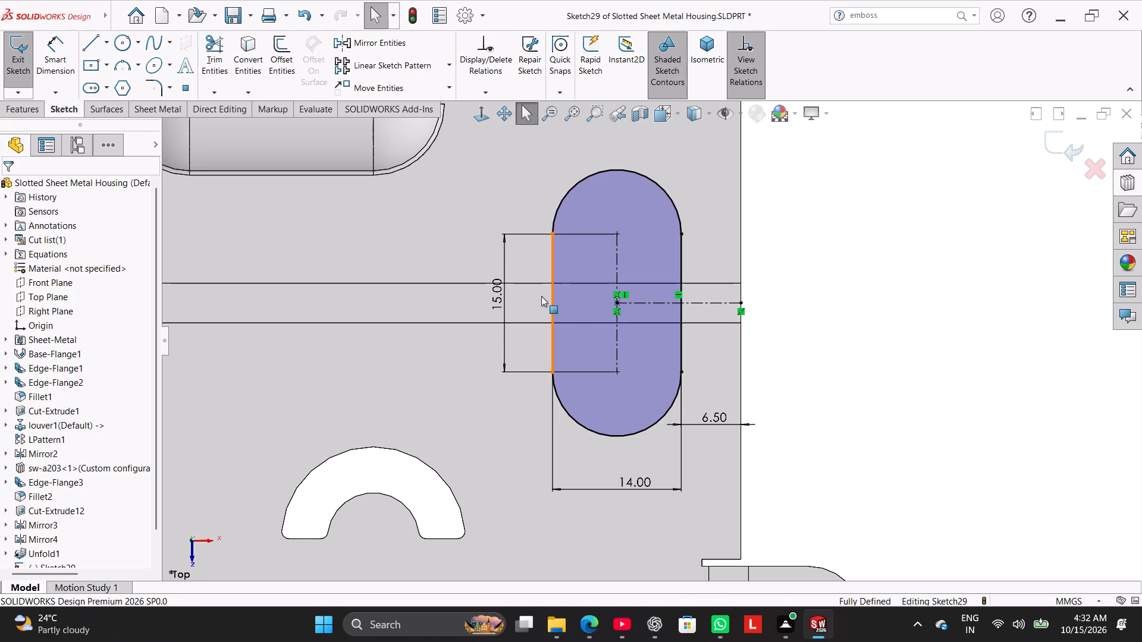
Sketch two construction centerlines from the origin, one vertical about 37 mm long and one horizontal about 28 mm long.
scroll(361, 293, "up", 9)
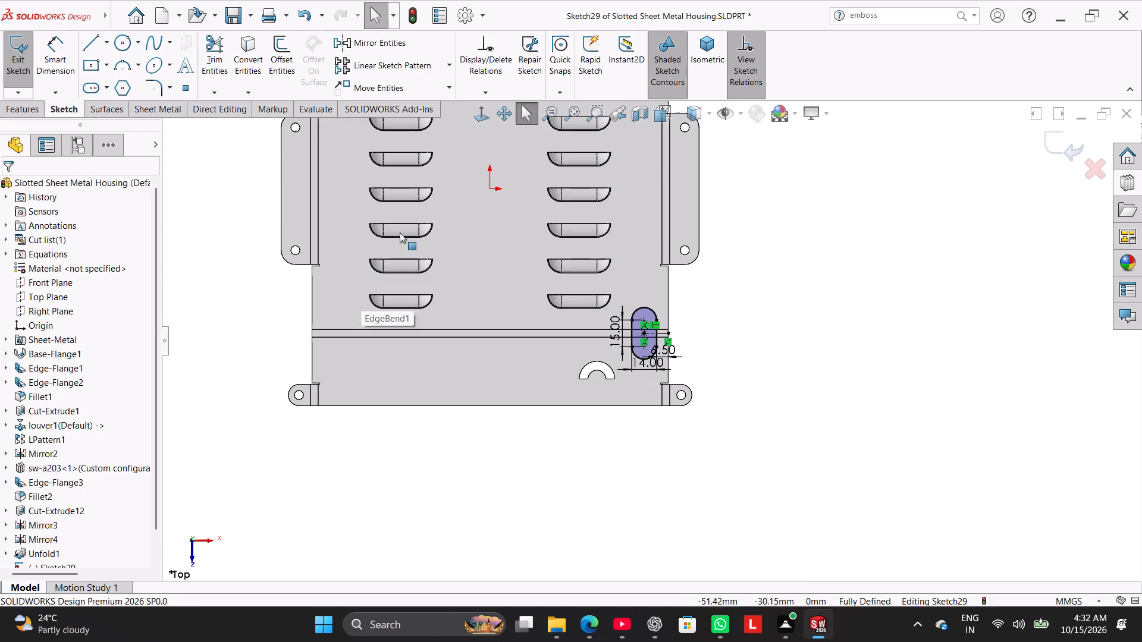
scroll(514, 143, "up", 2)
scroll(548, 195, "down", 2)
scroll(548, 195, "up", 2)
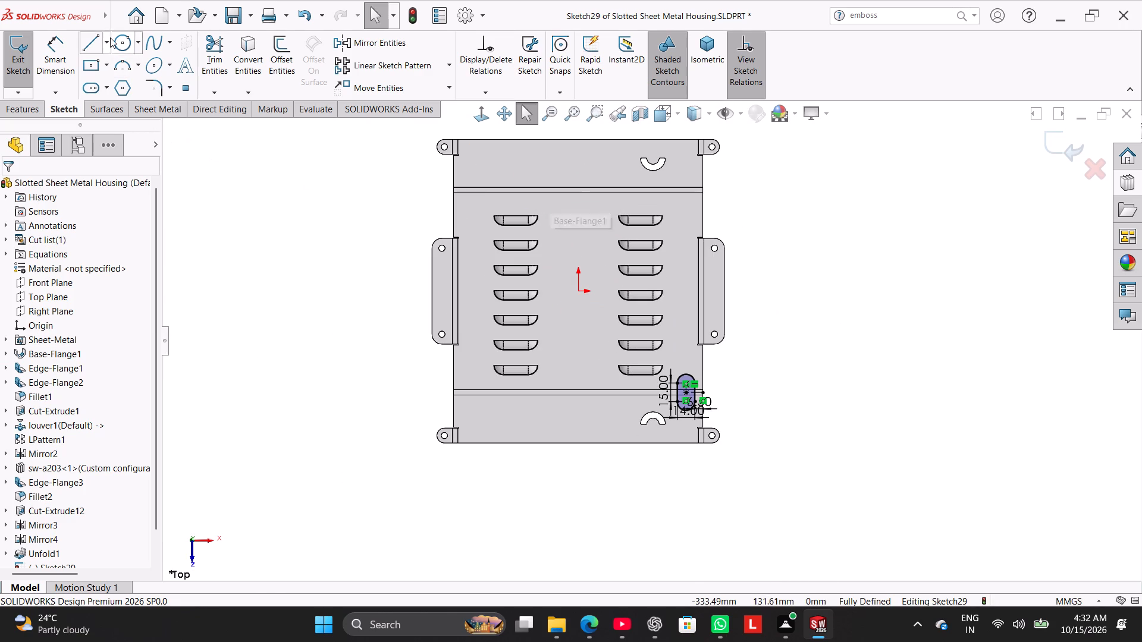
left_click(109, 36)
left_click(111, 79)
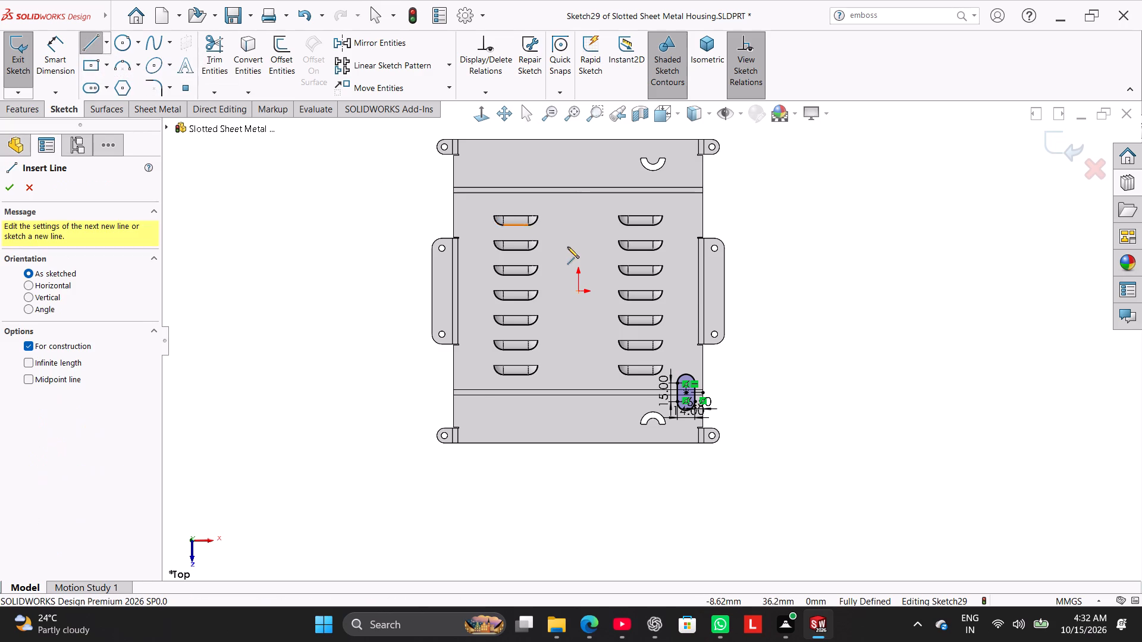
scroll(569, 248, "up", 2)
scroll(570, 252, "down", 4)
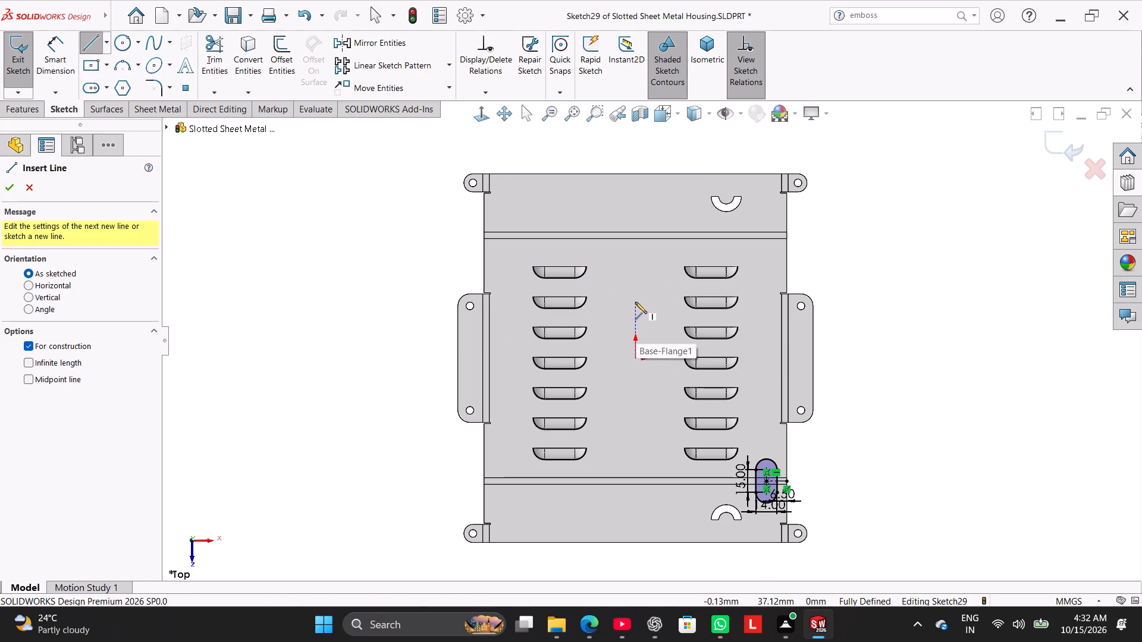
left_click(635, 302)
left_click(634, 358)
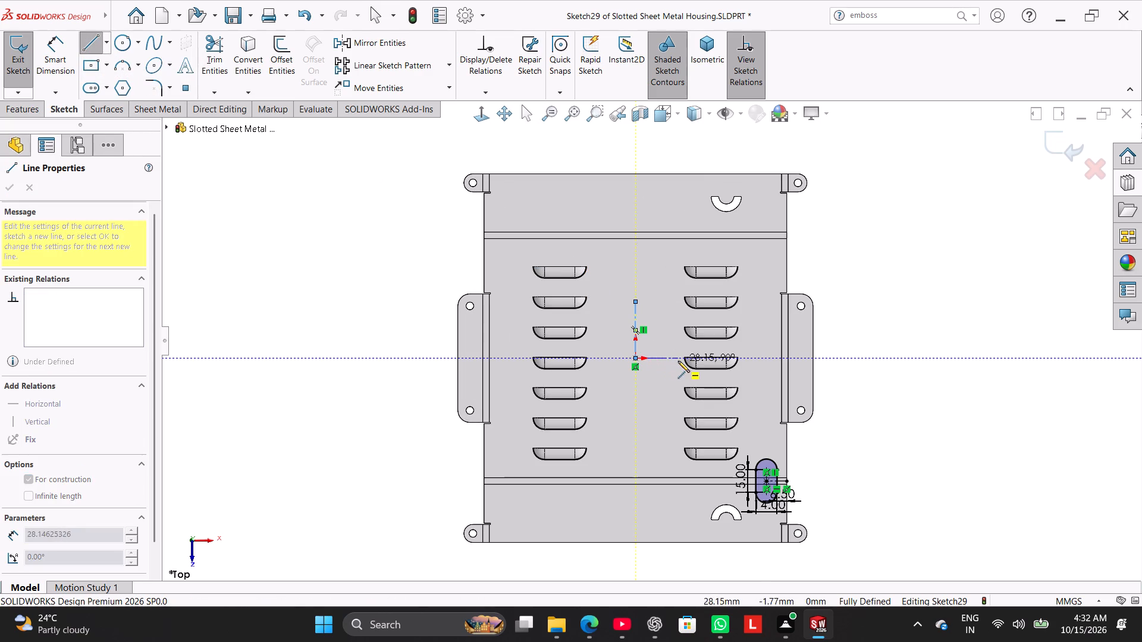
left_click(678, 361)
right_click(354, 350)
left_click(375, 358)
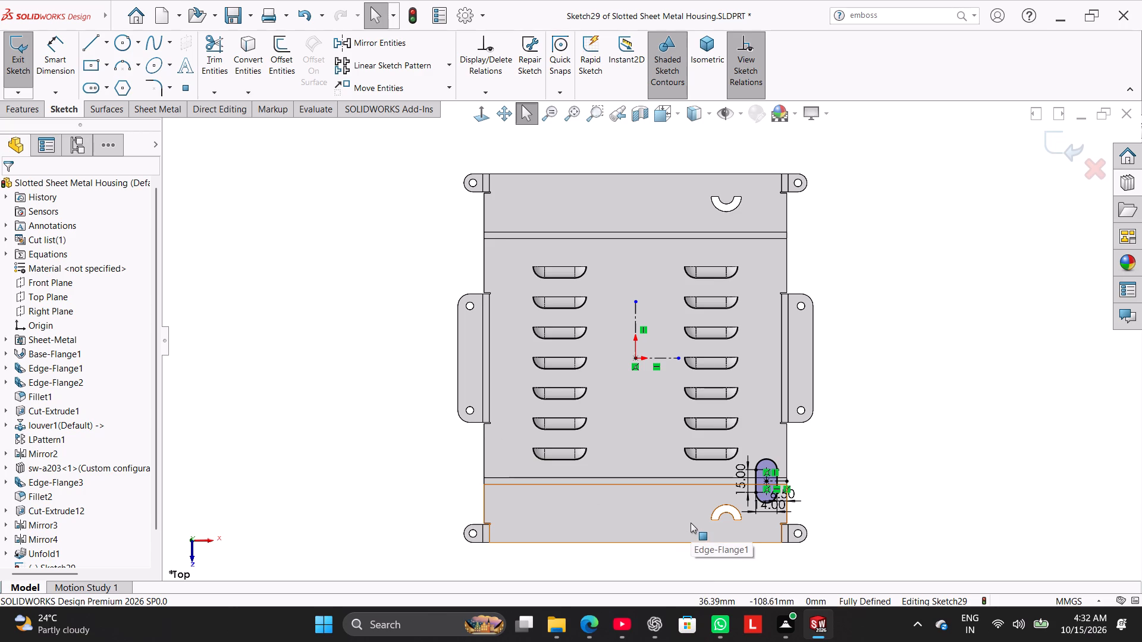
Mirror the slot and its short centerline about the vertical centerline through the origin, keeping the original.
scroll(769, 506, "down", 4)
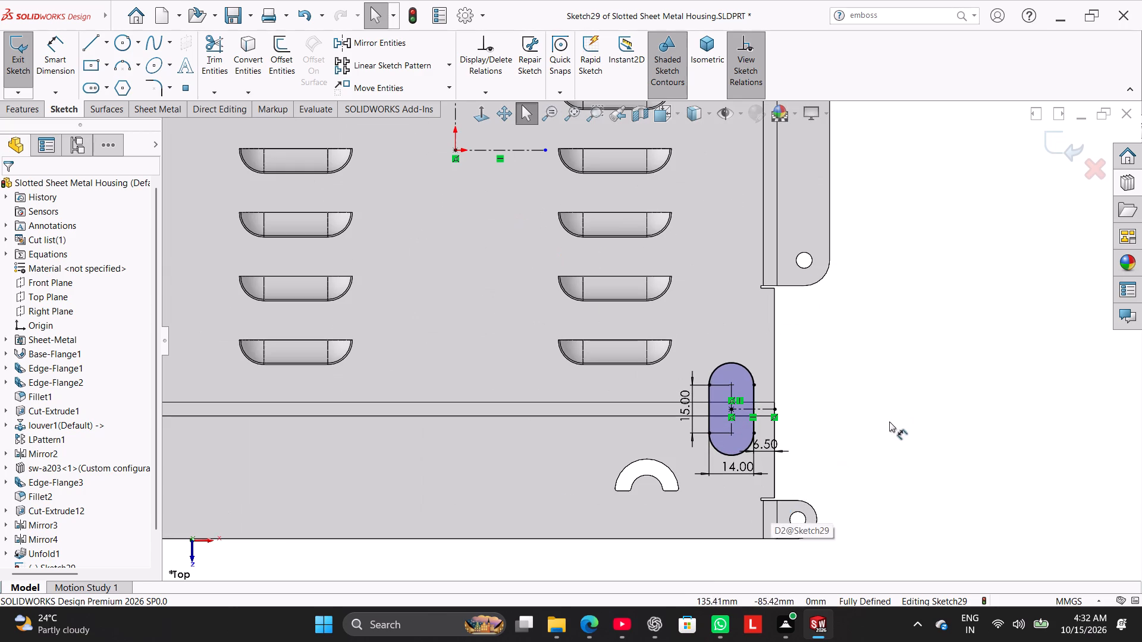
right_click(893, 417)
left_click(881, 439)
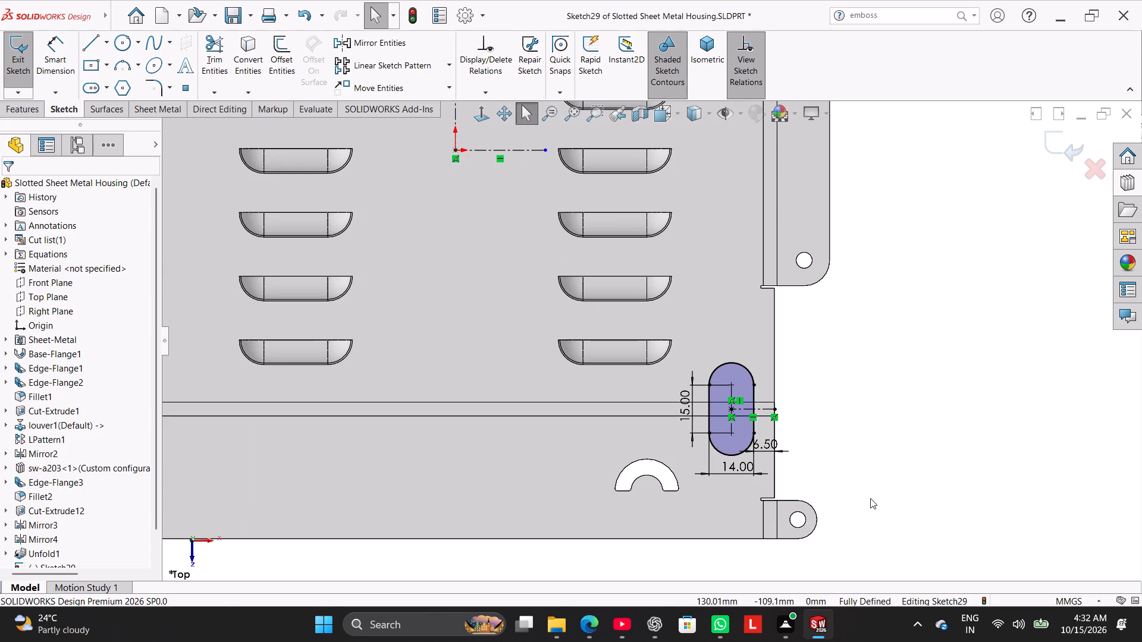
left_click_drag(874, 499, 726, 424, "ctrl")
left_click_drag(839, 479, 743, 462)
left_click_drag(743, 462, 662, 388)
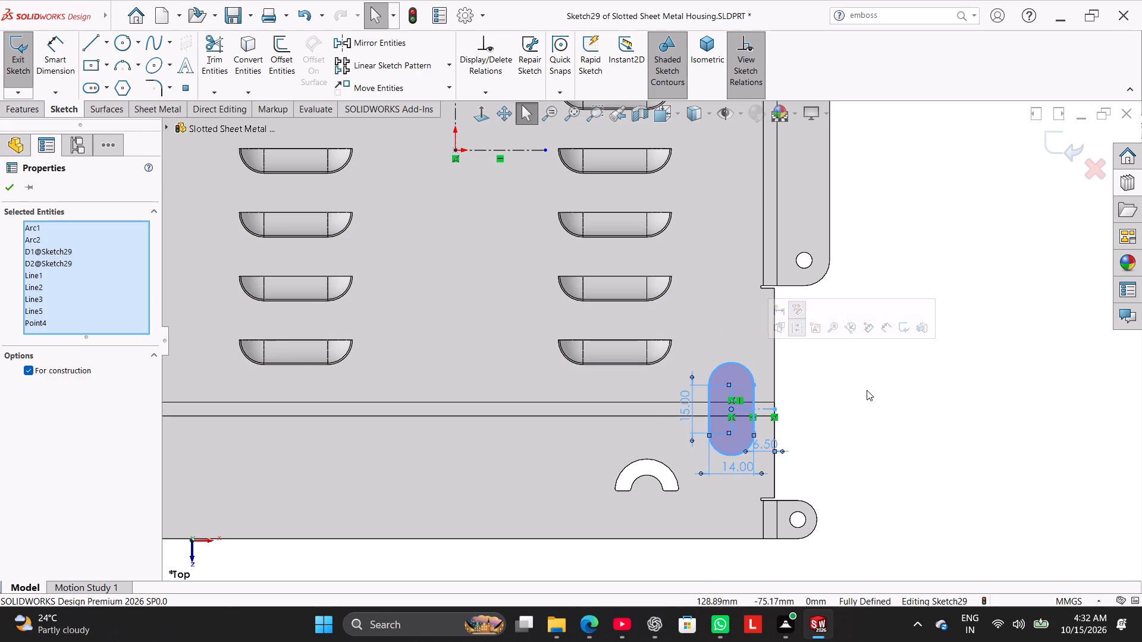
right_click(866, 390)
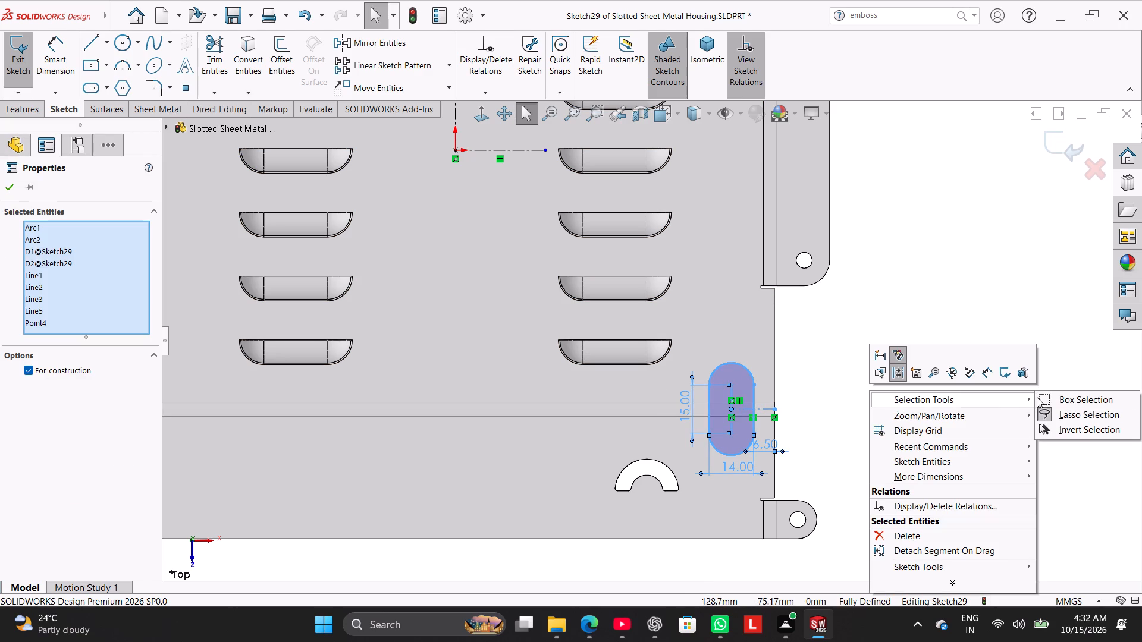
left_click(1041, 396)
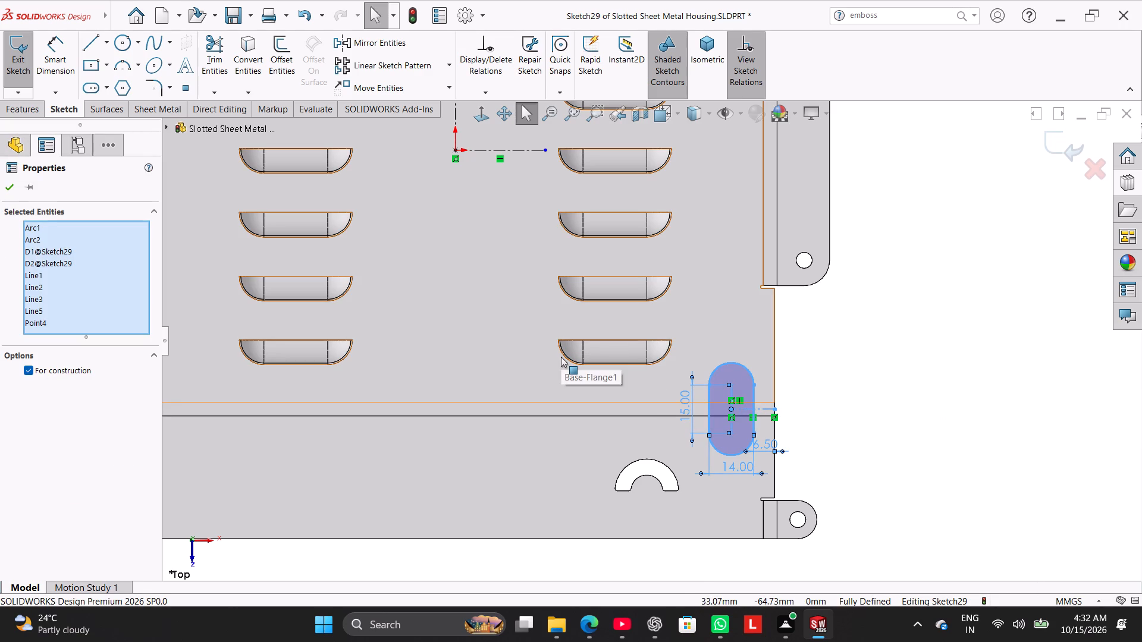
scroll(419, 264, "up", 3)
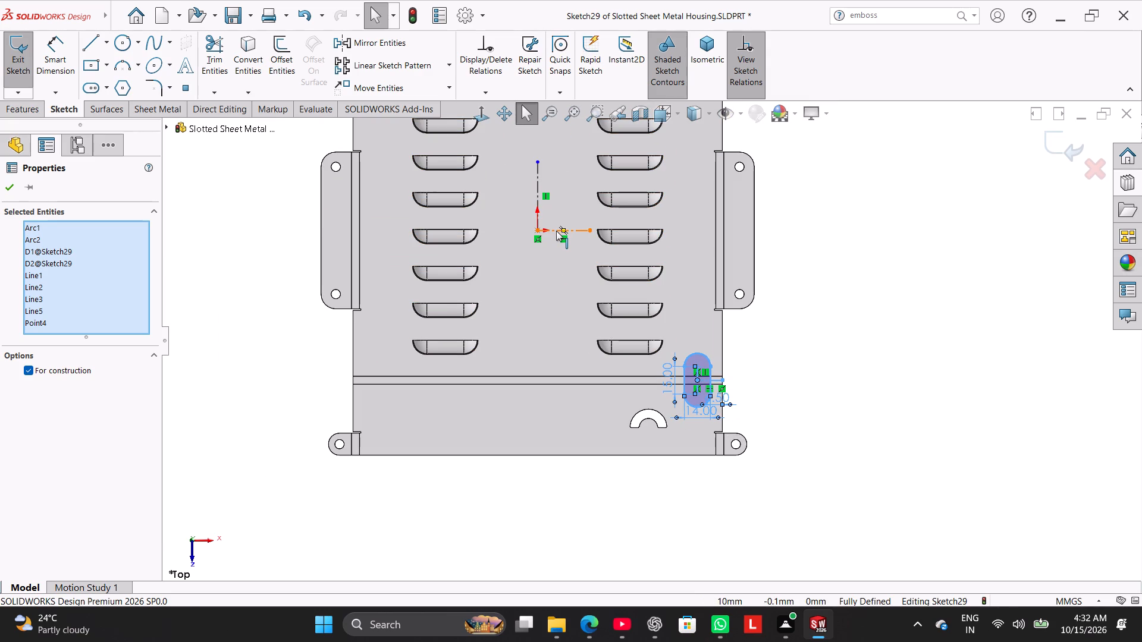
left_click(556, 231, "ctrl")
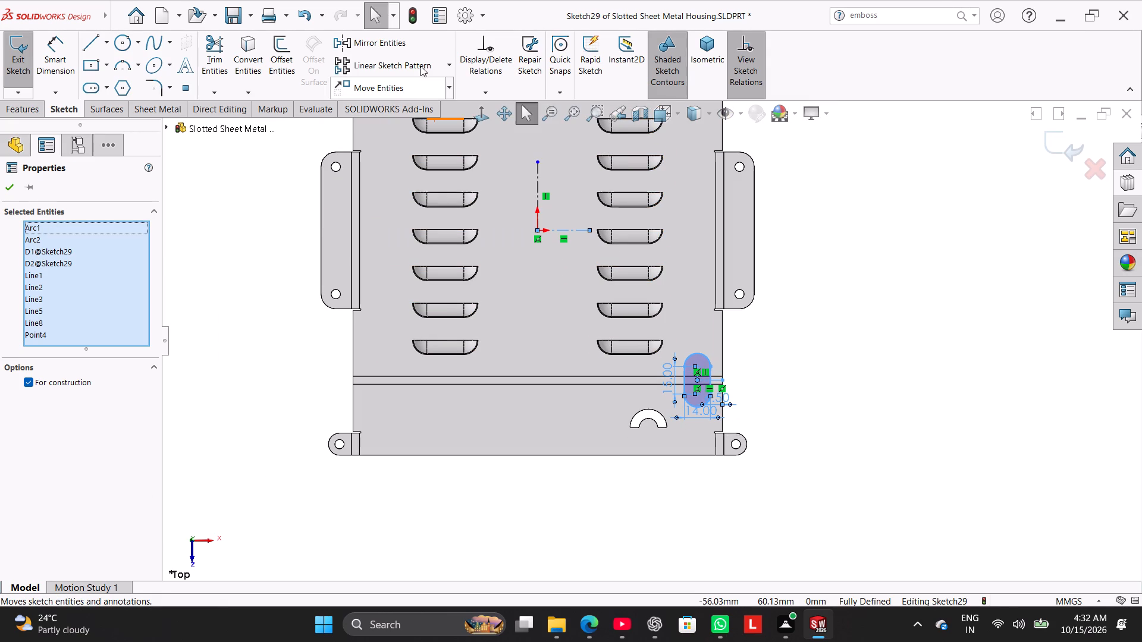
left_click(421, 50)
scroll(563, 178, "up", 2)
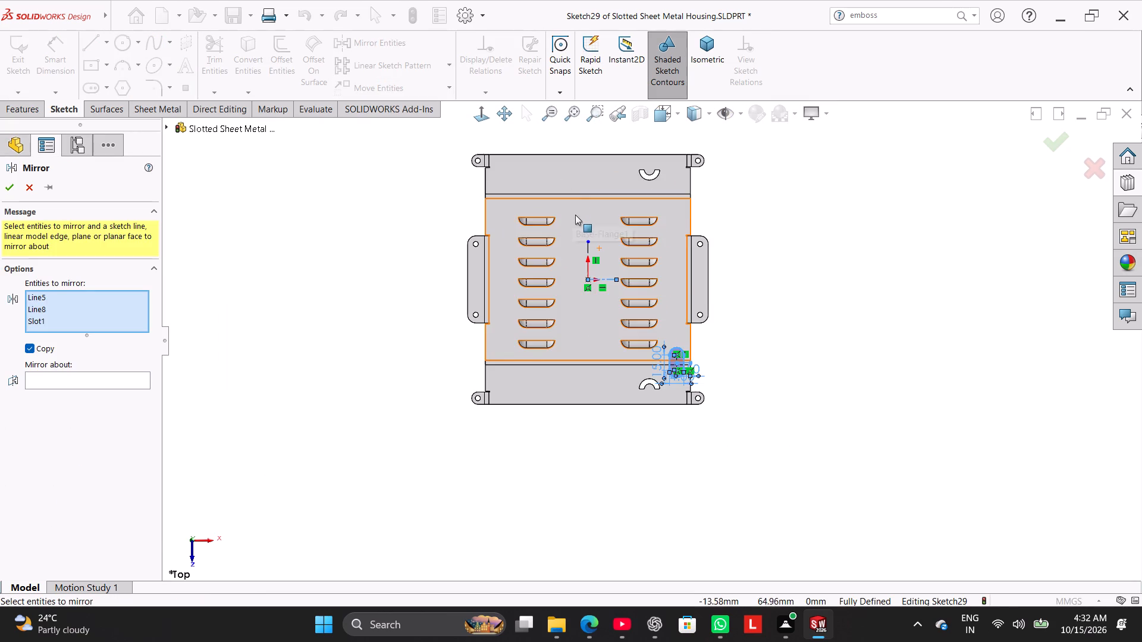
scroll(576, 215, "down", 2)
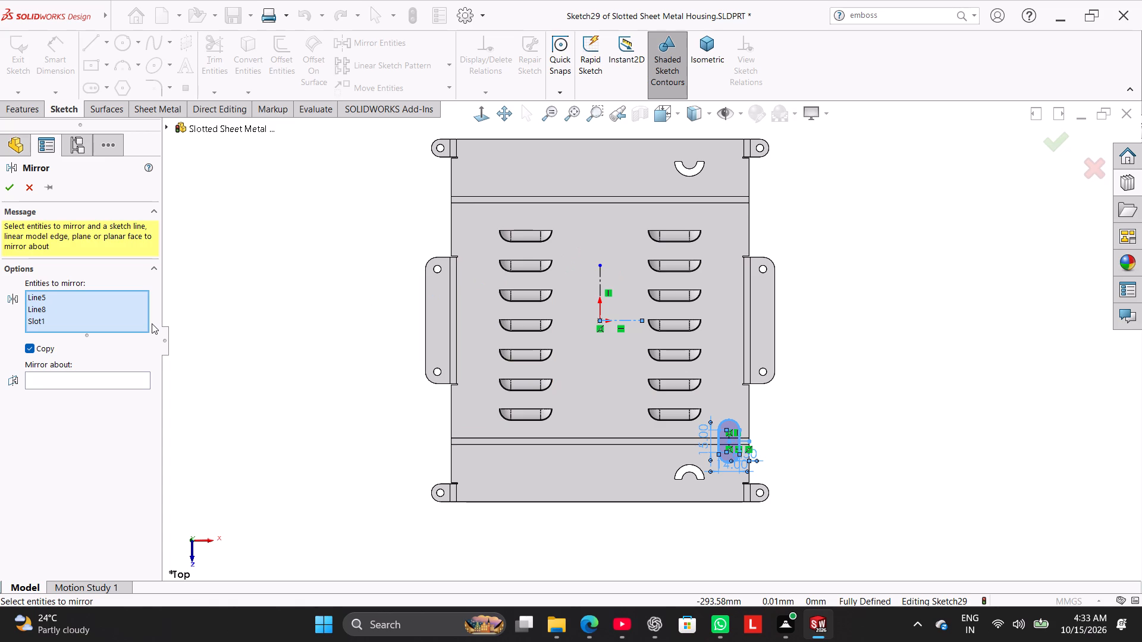
left_click(116, 379)
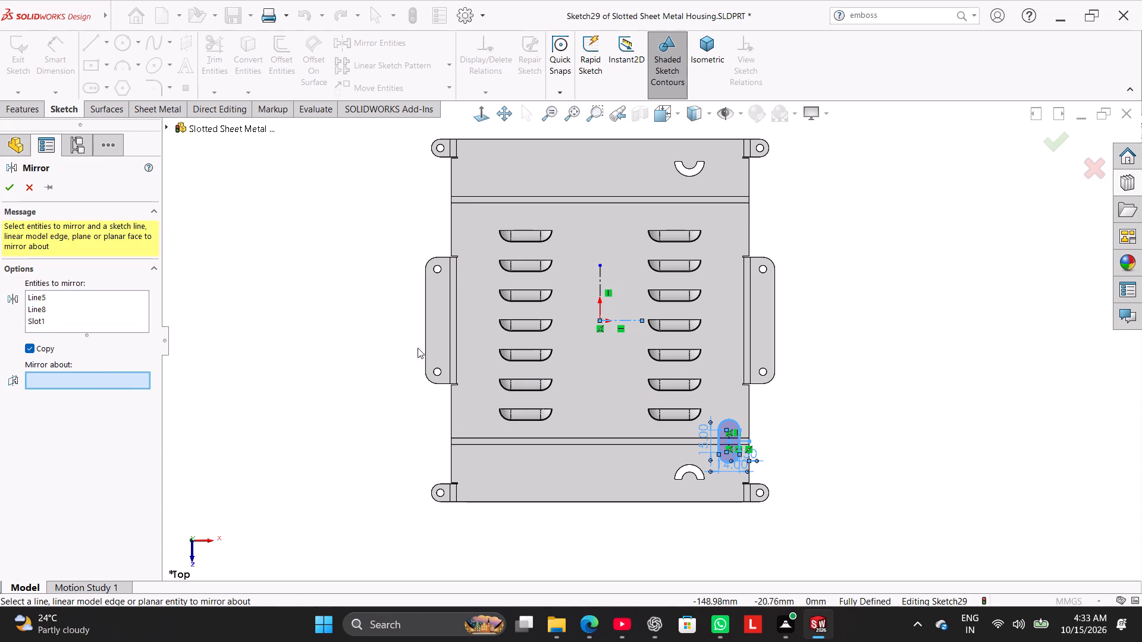
left_click(631, 320)
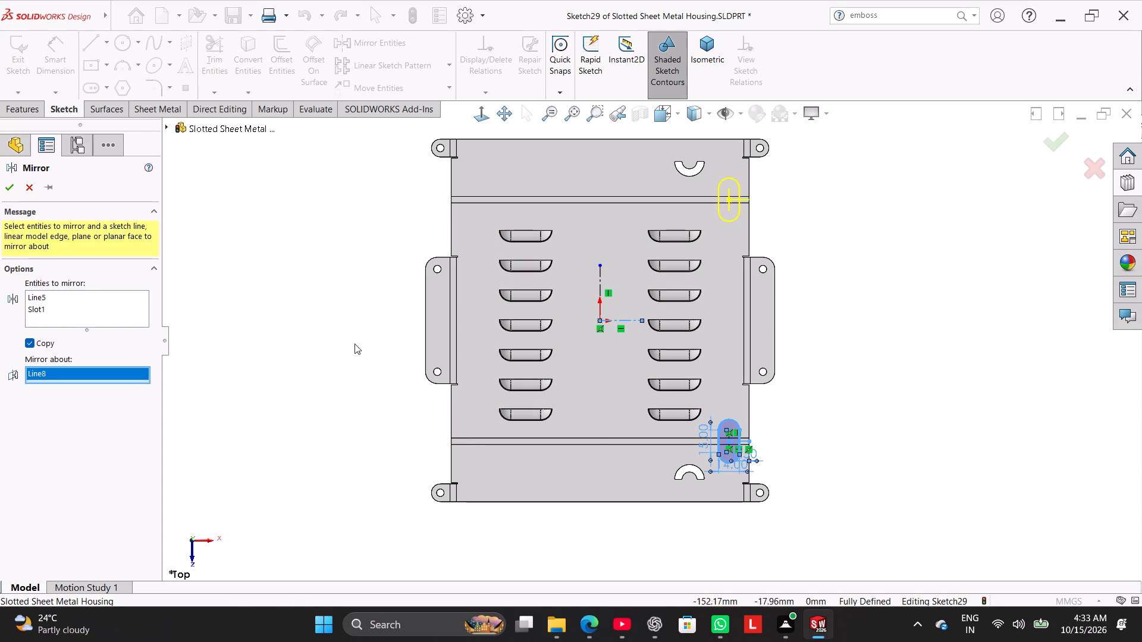
left_click(602, 276)
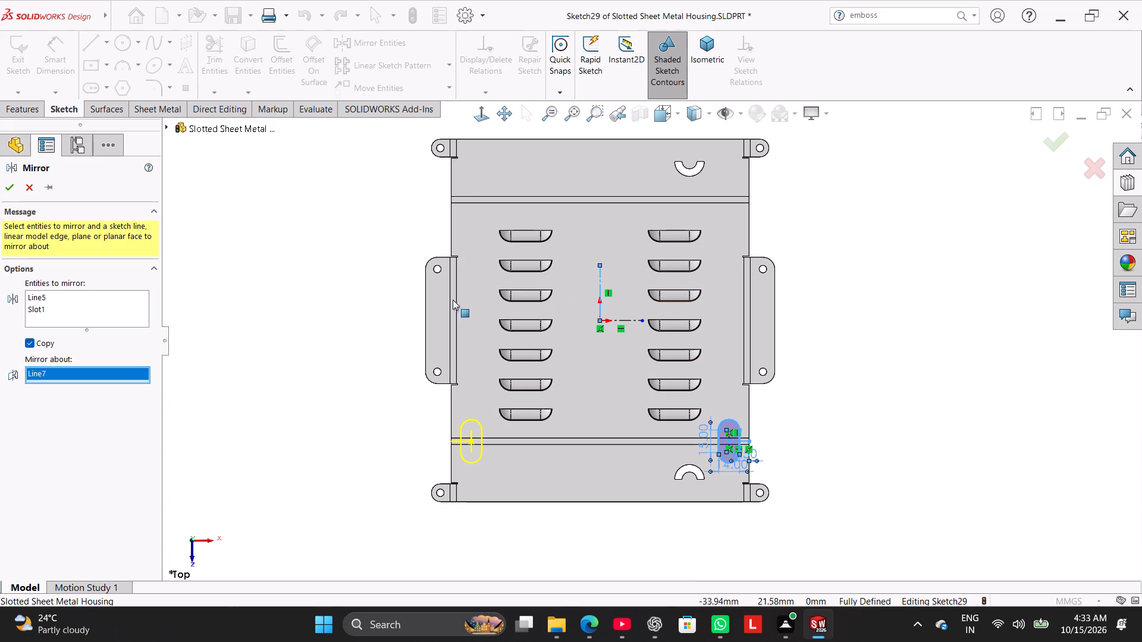
left_click(17, 186)
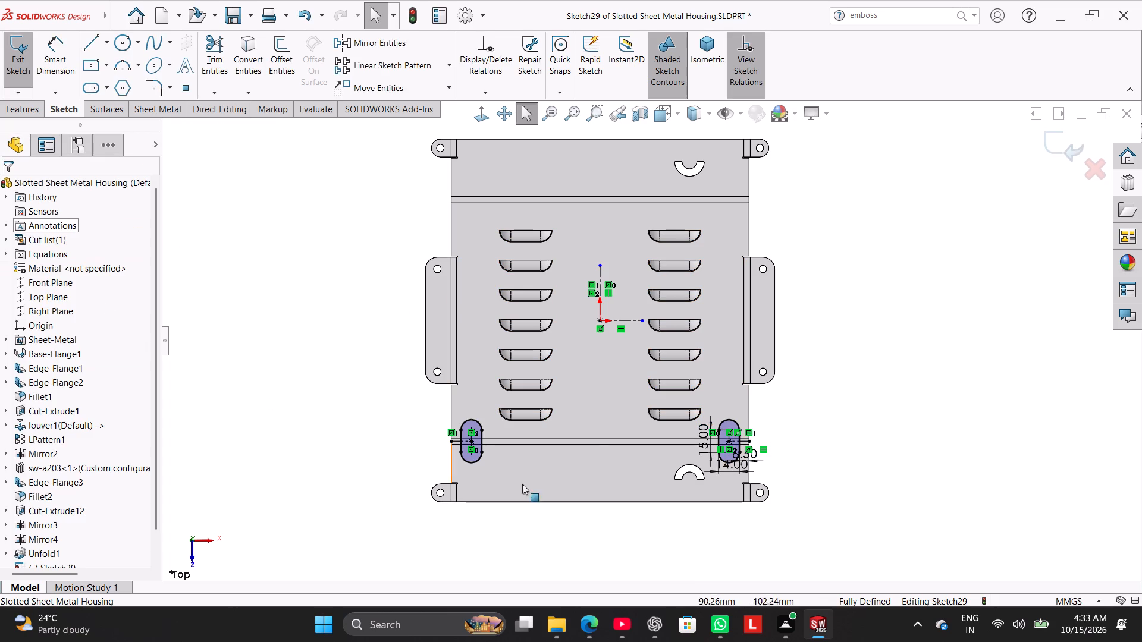
Mirror both slots and their short centerlines about the horizontal centerline through the origin, keeping the originals.
left_click_drag(926, 506, 378, 409)
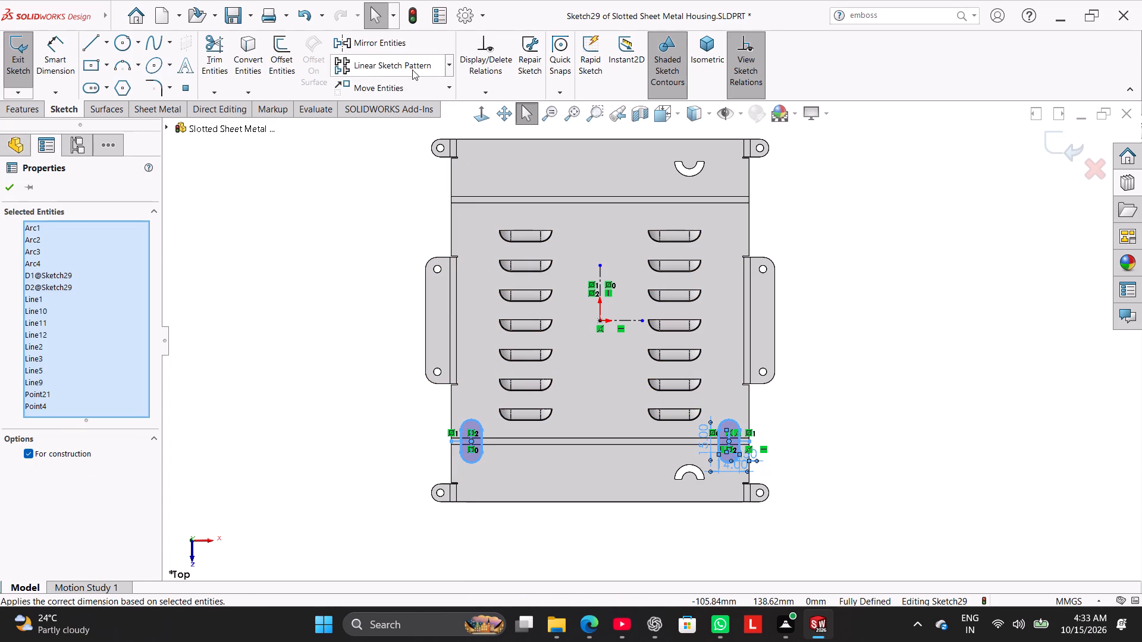
left_click(407, 41)
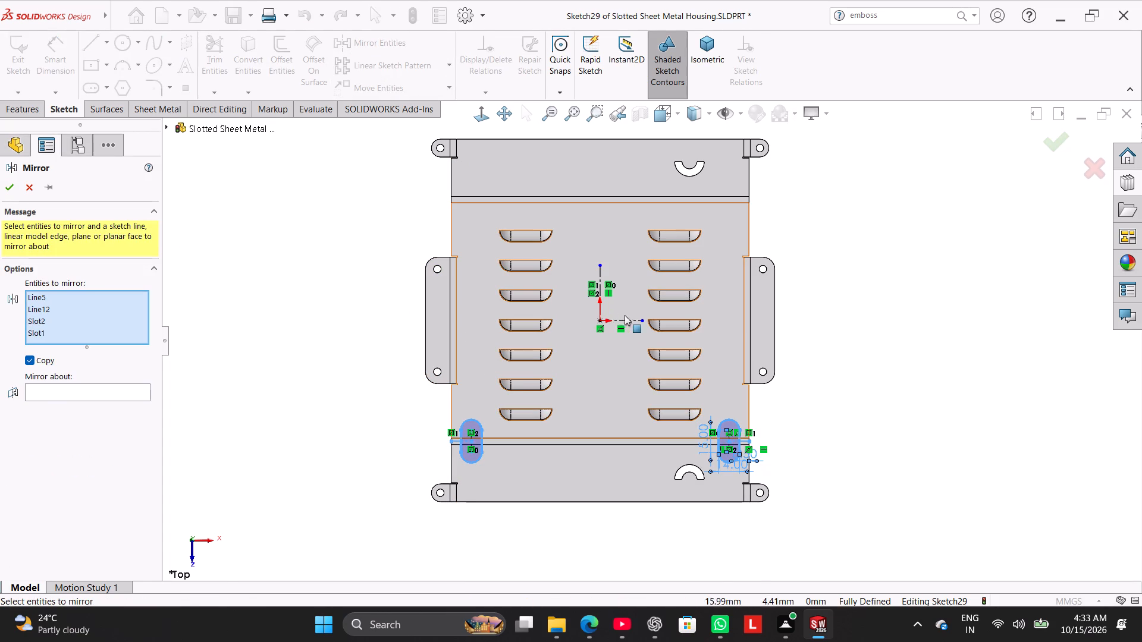
left_click(628, 320)
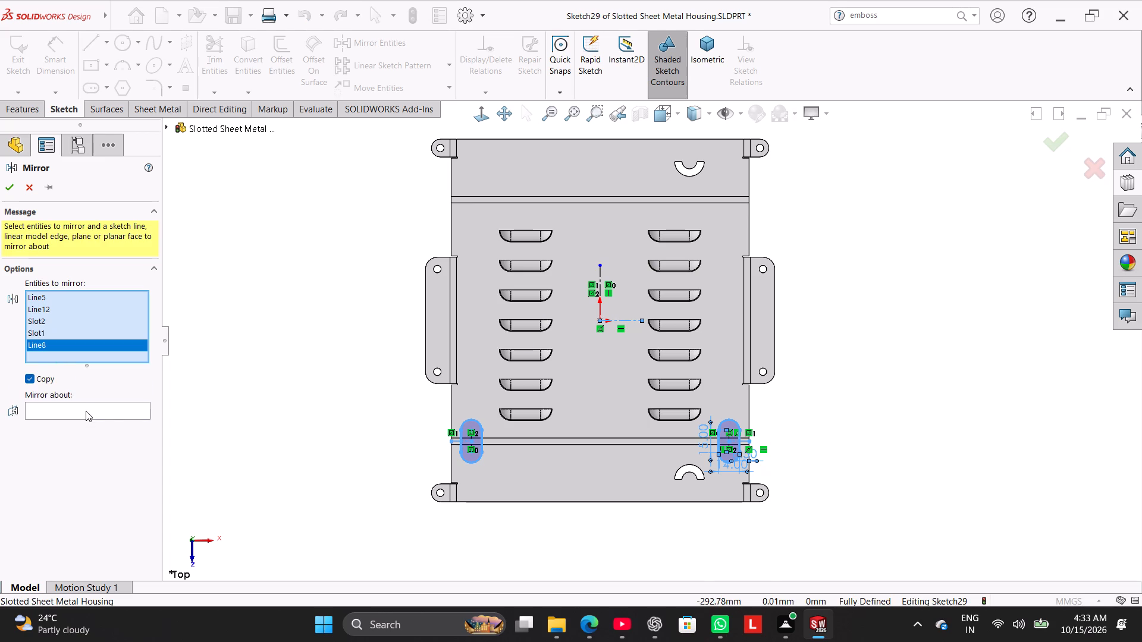
left_click(86, 411)
left_click(629, 319)
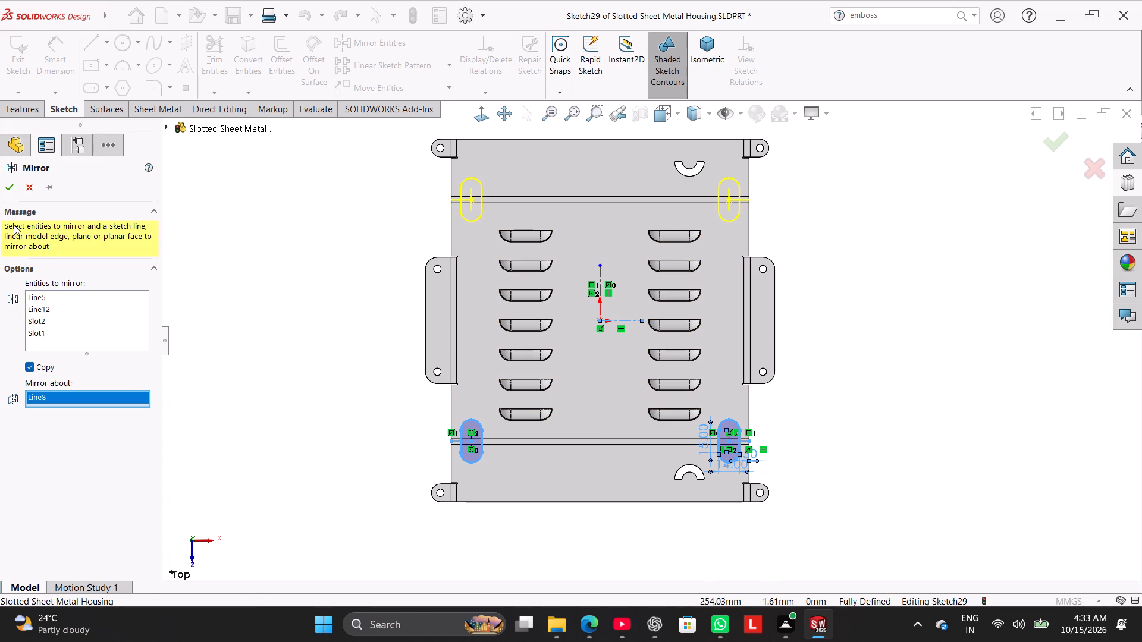
left_click(11, 196)
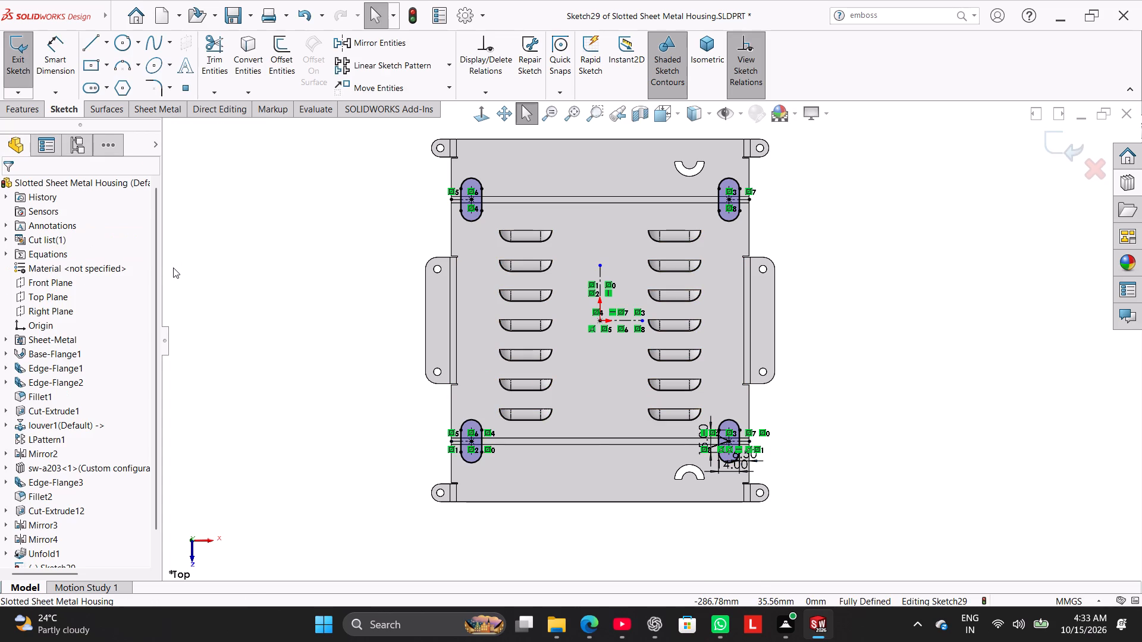
Cut the four slots through the unfolded sheet with a Blind Extruded Cut linked to thickness, with Normal cut on.
left_click(150, 108)
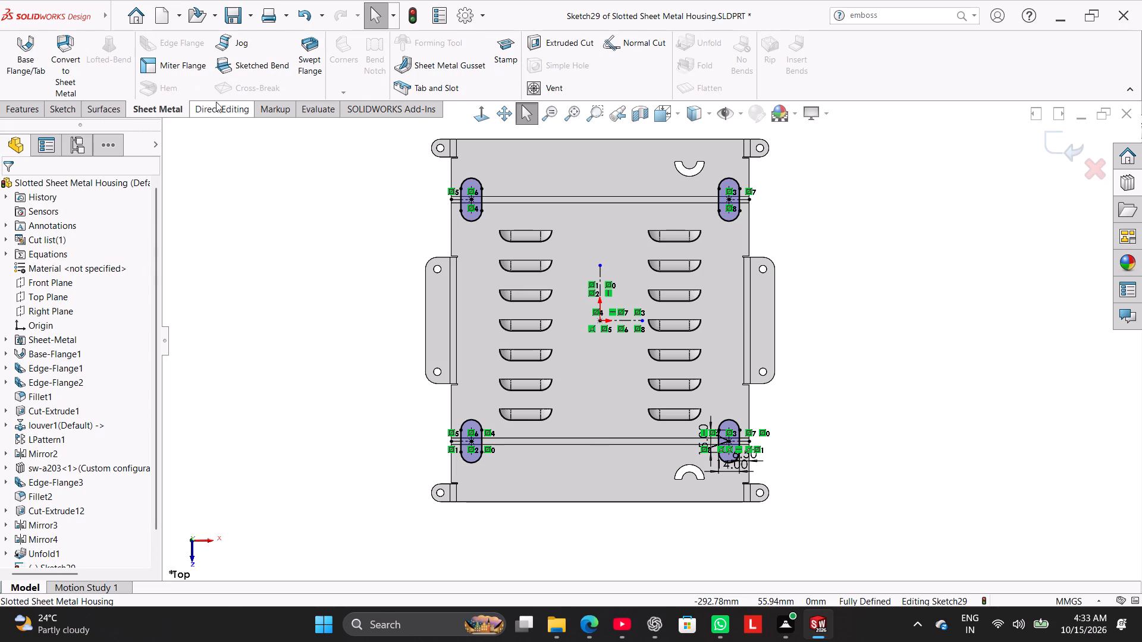
left_click(545, 47)
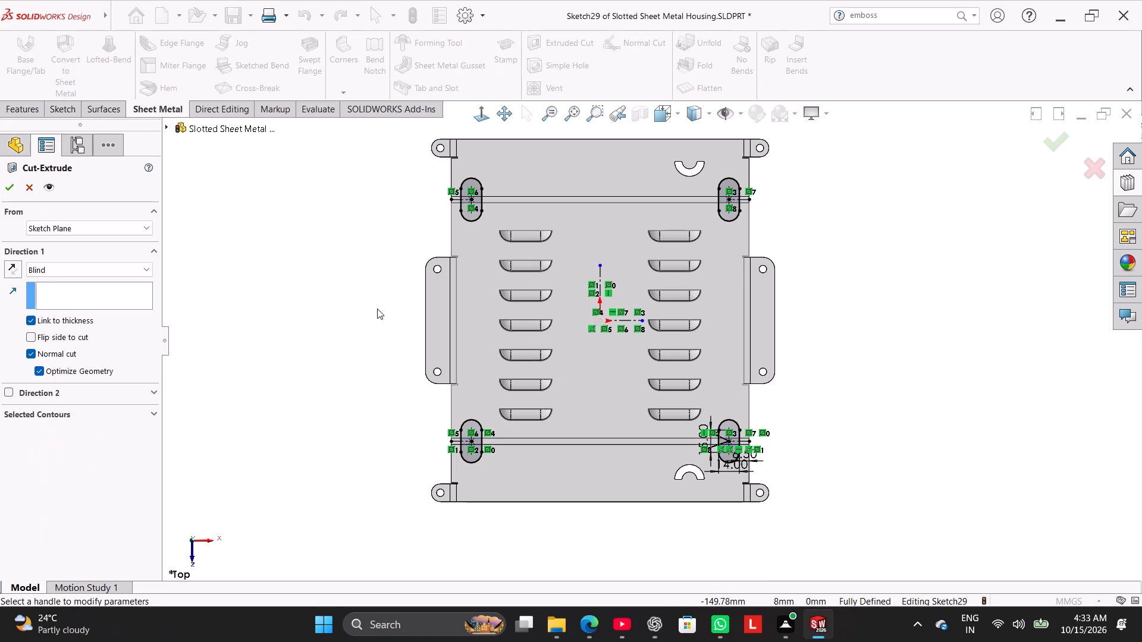
left_click(105, 275)
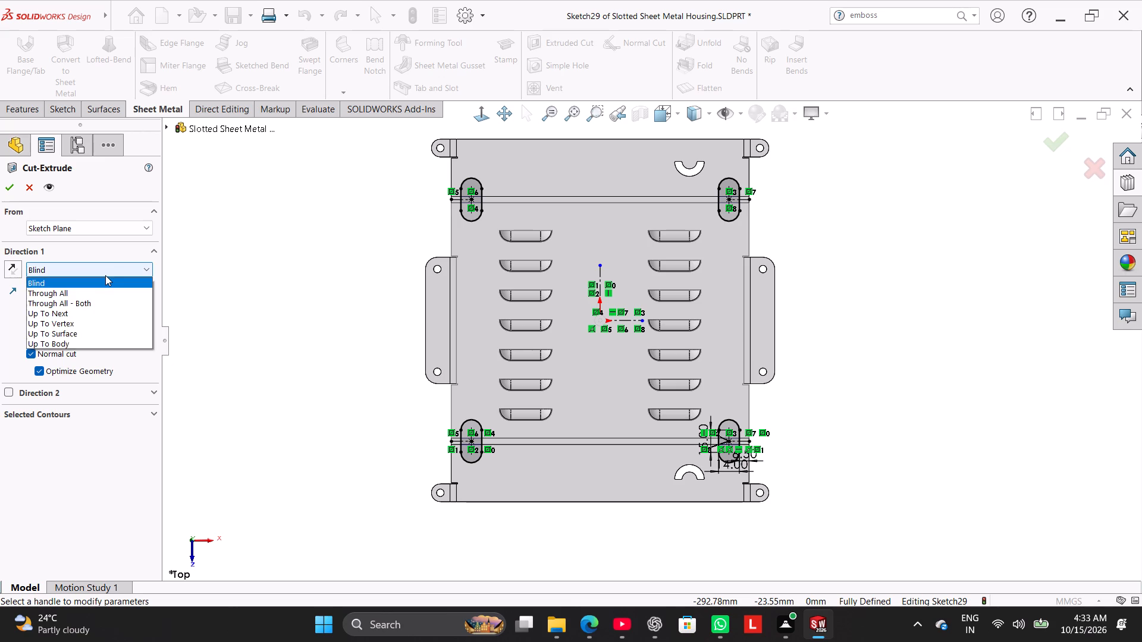
left_click(105, 275)
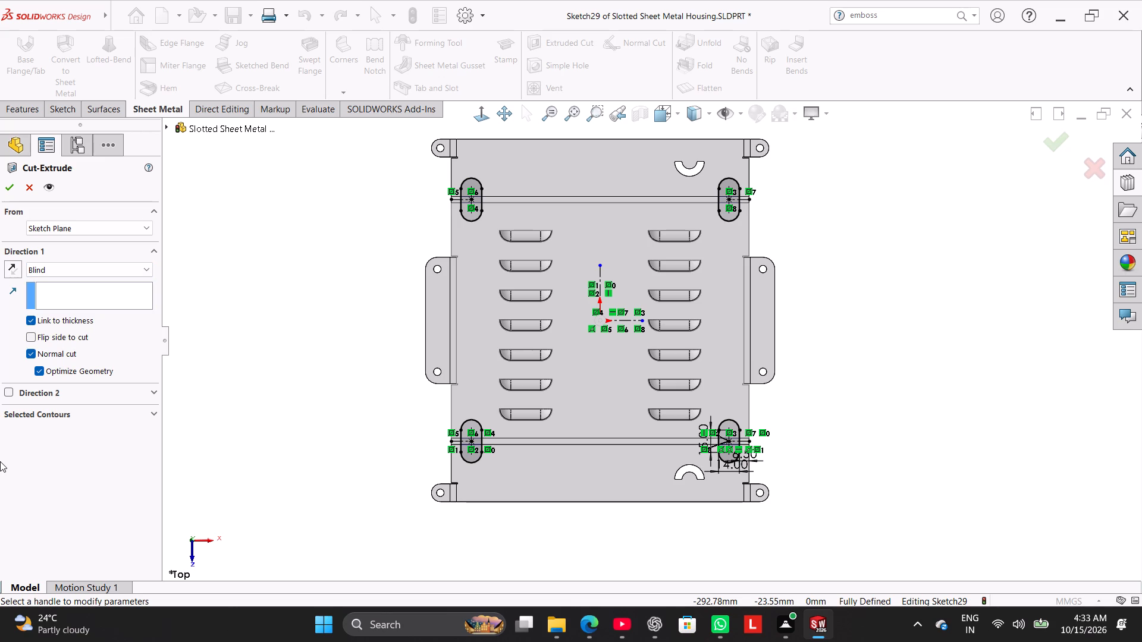
left_click(1, 191)
right_click_drag(305, 395, 359, 343)
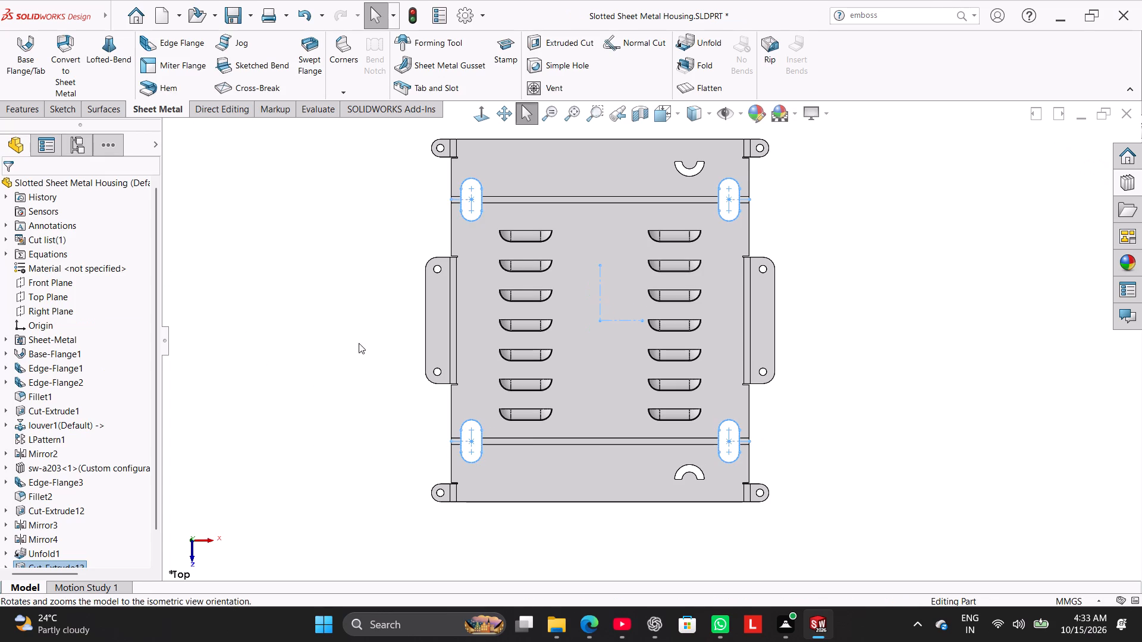
right_click_drag(359, 343, 352, 350)
left_click(325, 366)
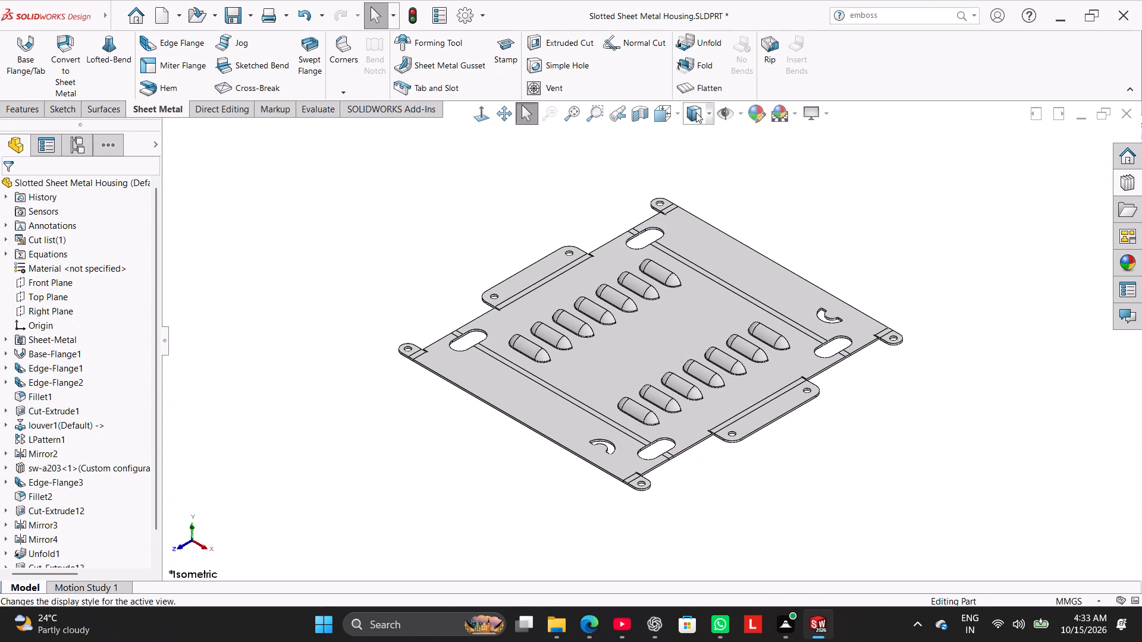
Fold all the collected bends back up, keeping the large louvered face fixed.
left_click(698, 70)
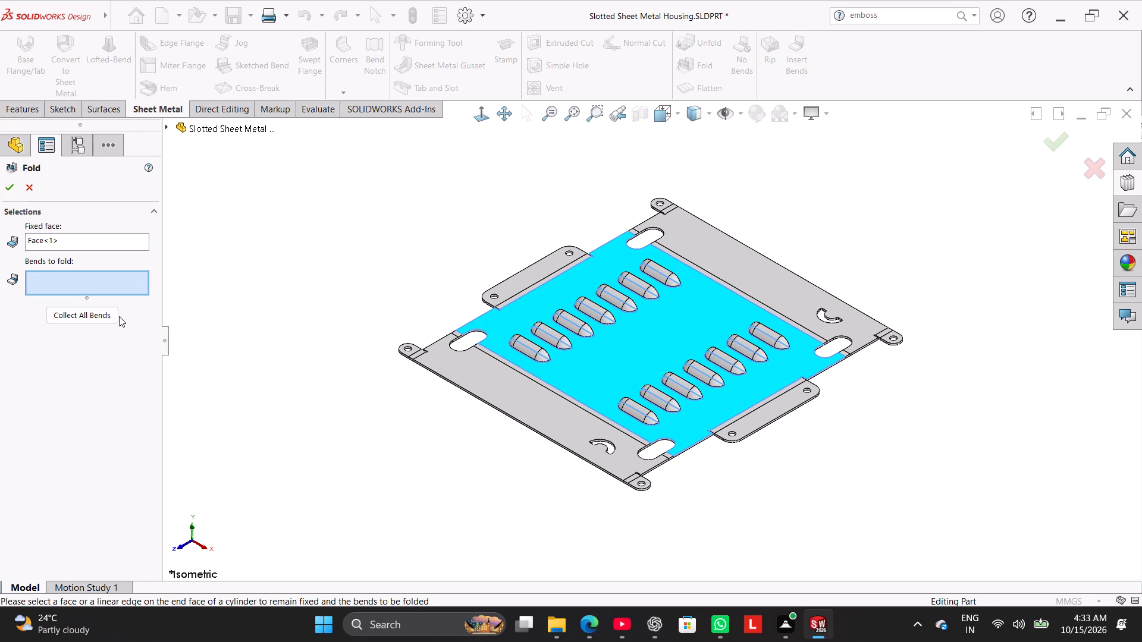
left_click(61, 311)
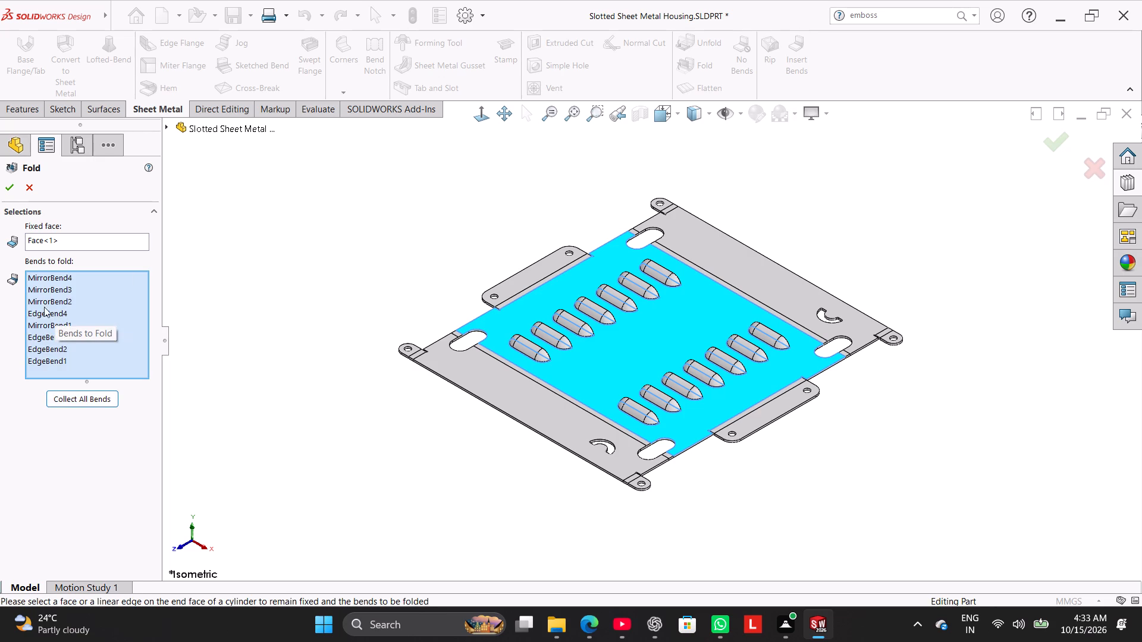
left_click(14, 186)
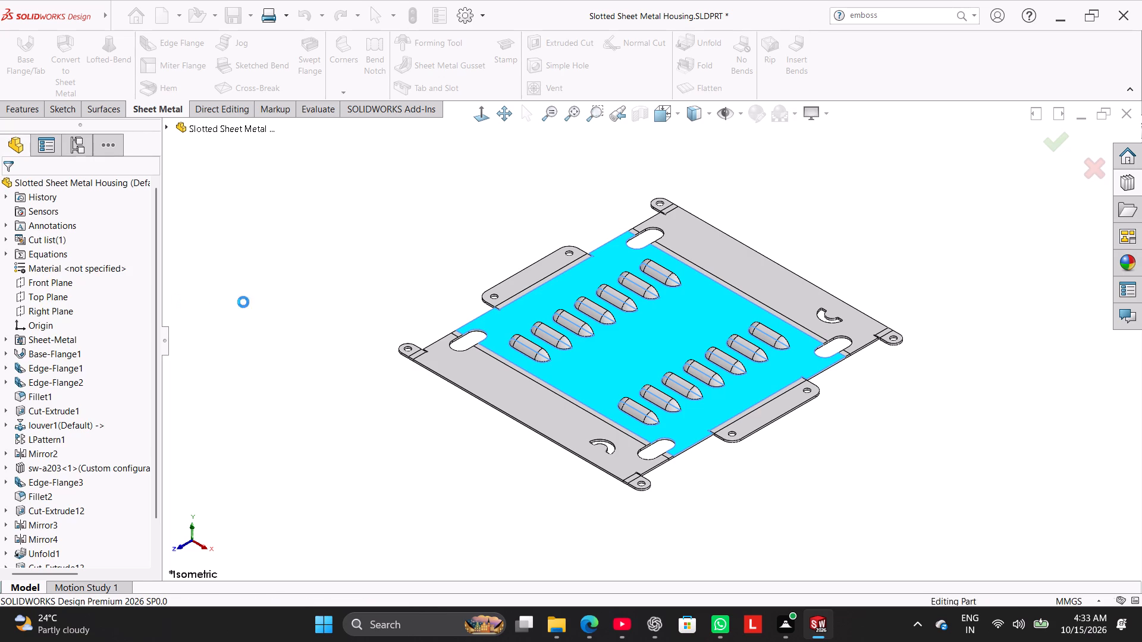
left_click(269, 304)
middle_click_drag(368, 316, 394, 269)
right_click_drag(422, 298, 575, 202)
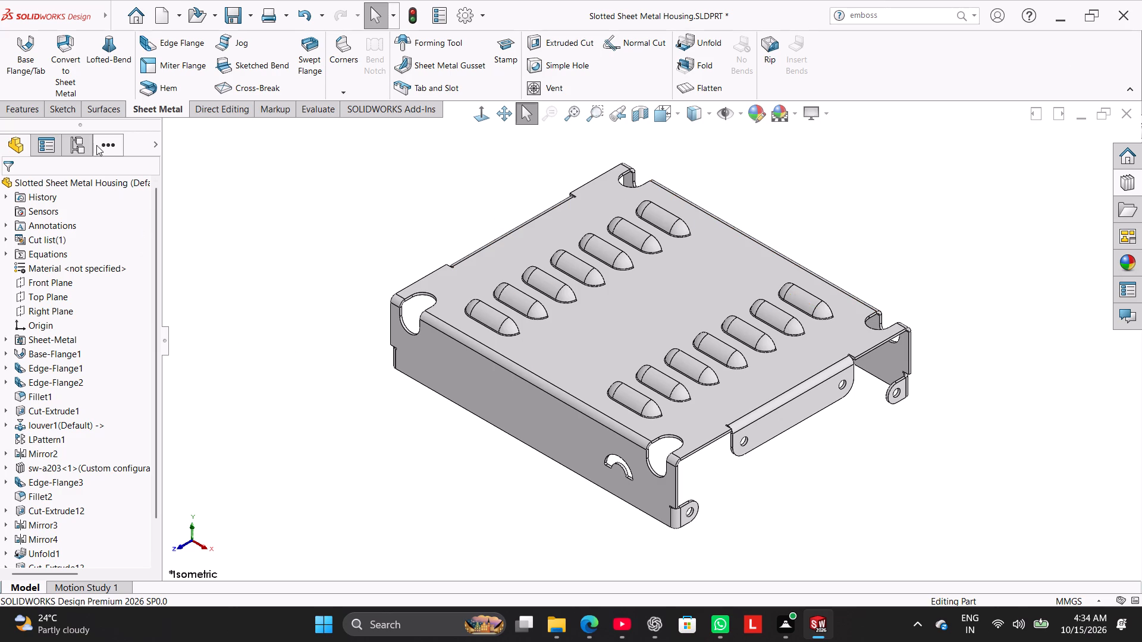
Change the whole part's appearance to the medium-dark grey from the standard color swatches.
left_click(757, 118)
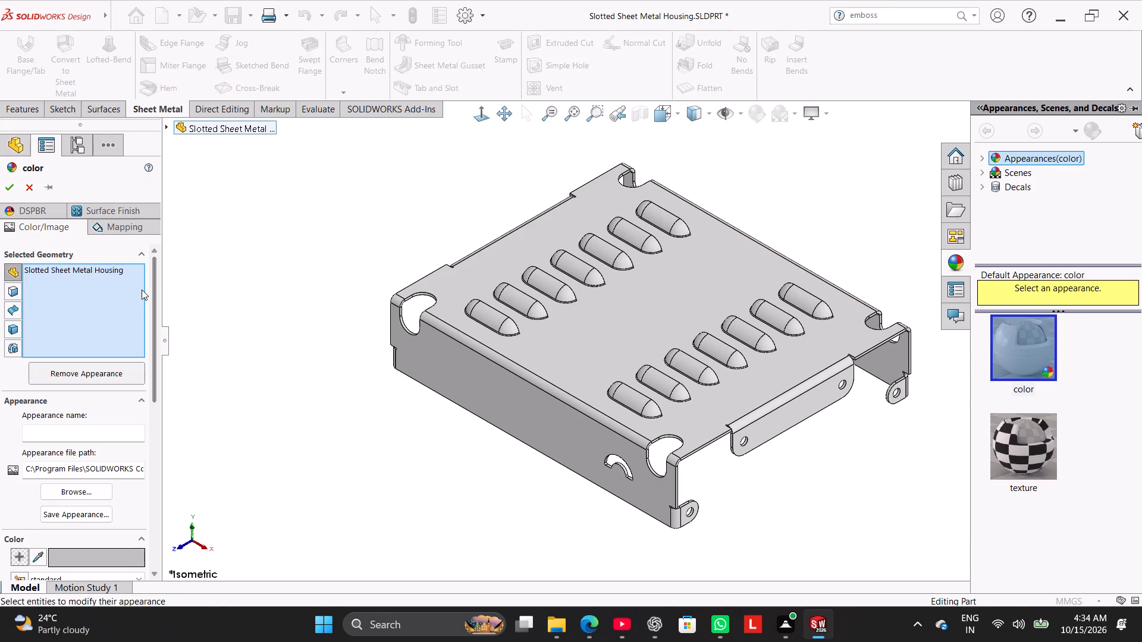
left_click_drag(152, 303, 154, 367)
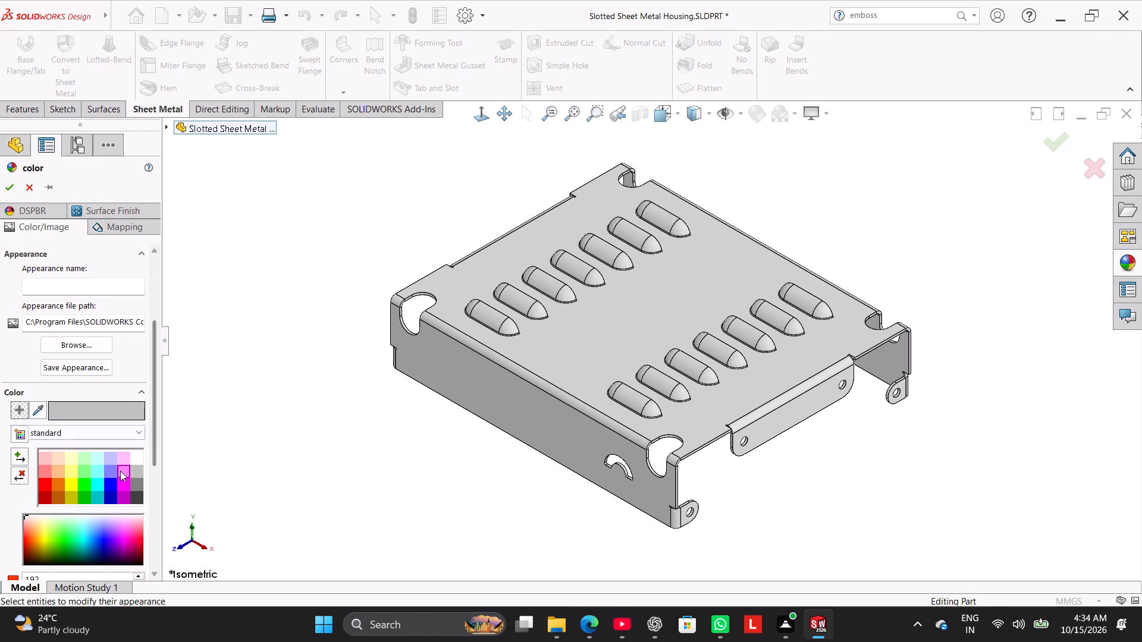
left_click(135, 482)
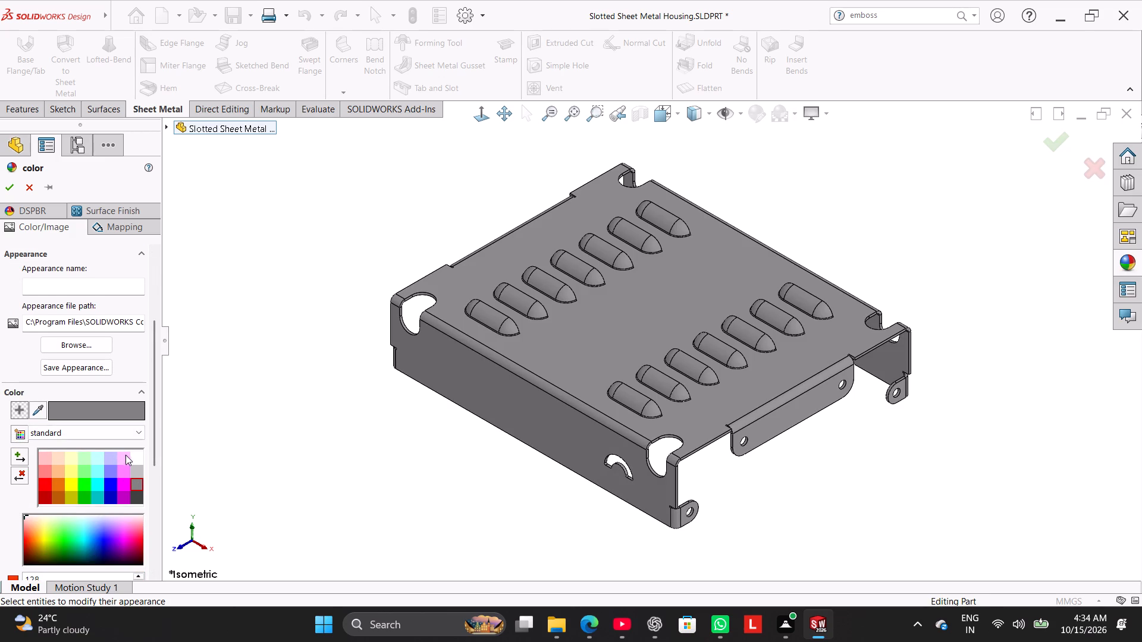
left_click(136, 474)
left_click(136, 480)
left_click(7, 184)
right_click_drag(236, 376, 343, 322)
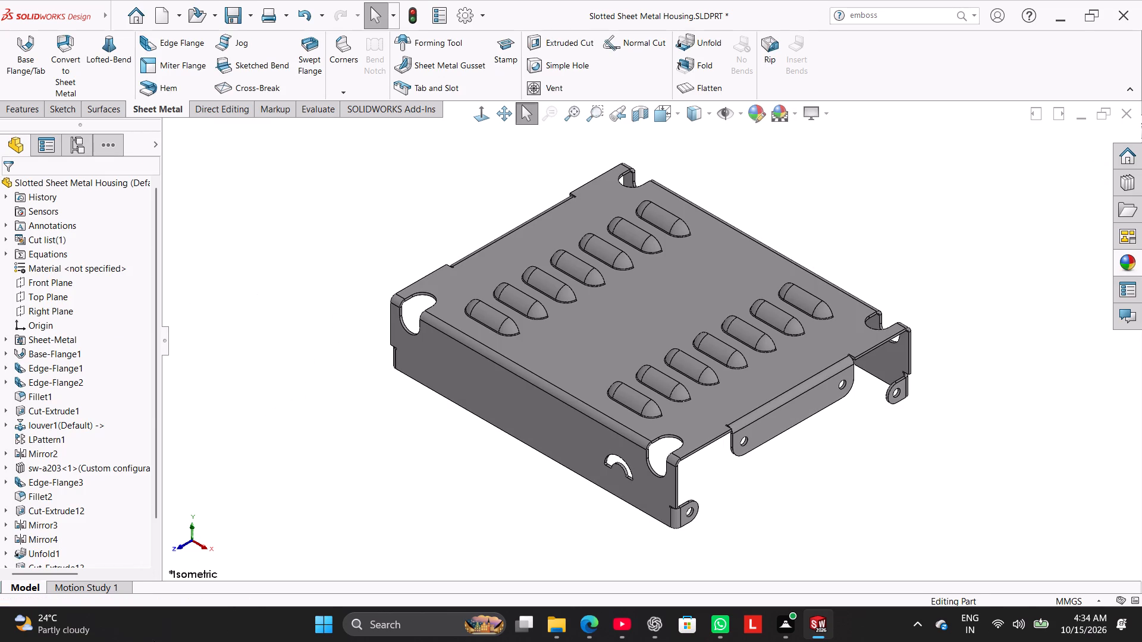
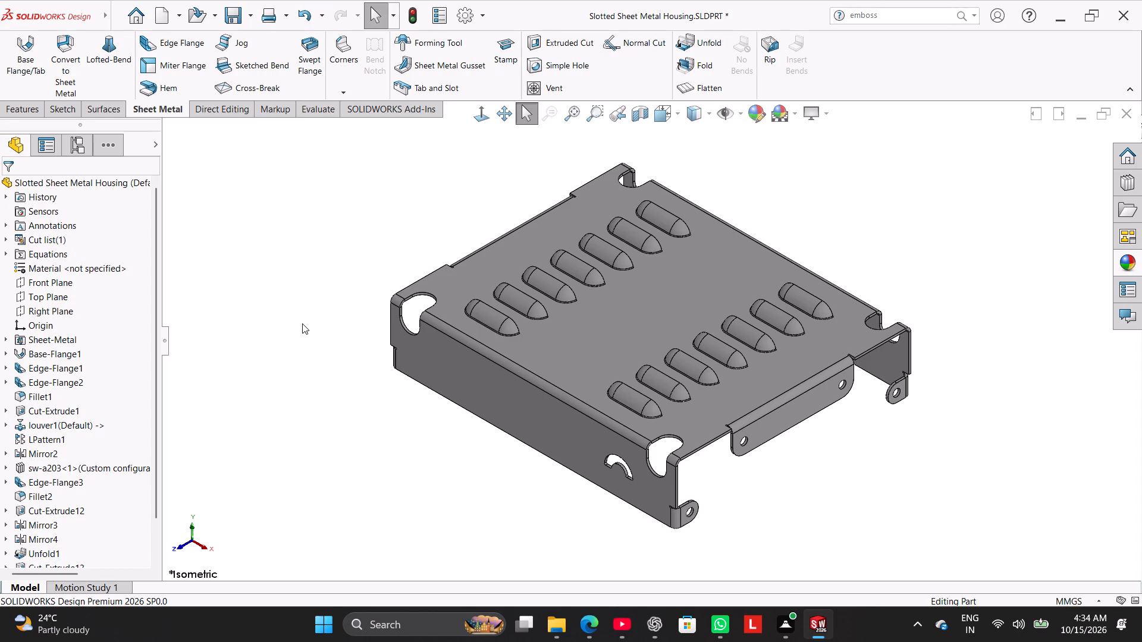
Save the part as Slotted Sheet Metal Housing.SLDPRT in the Worked folder, replacing the existing file.
left_click(252, 17)
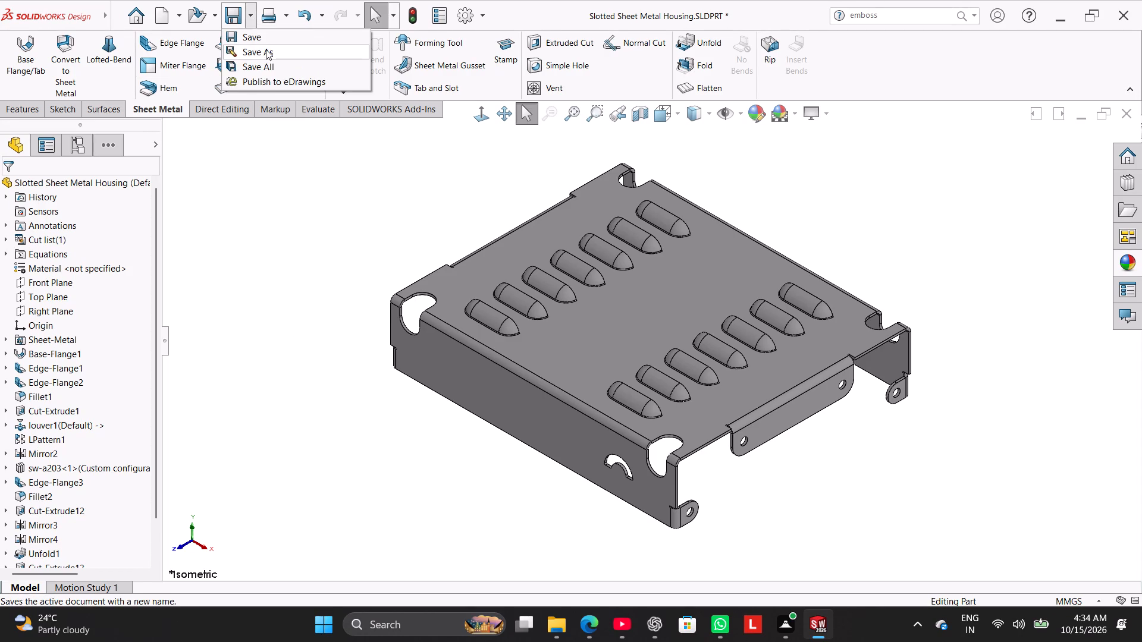
left_click(267, 49)
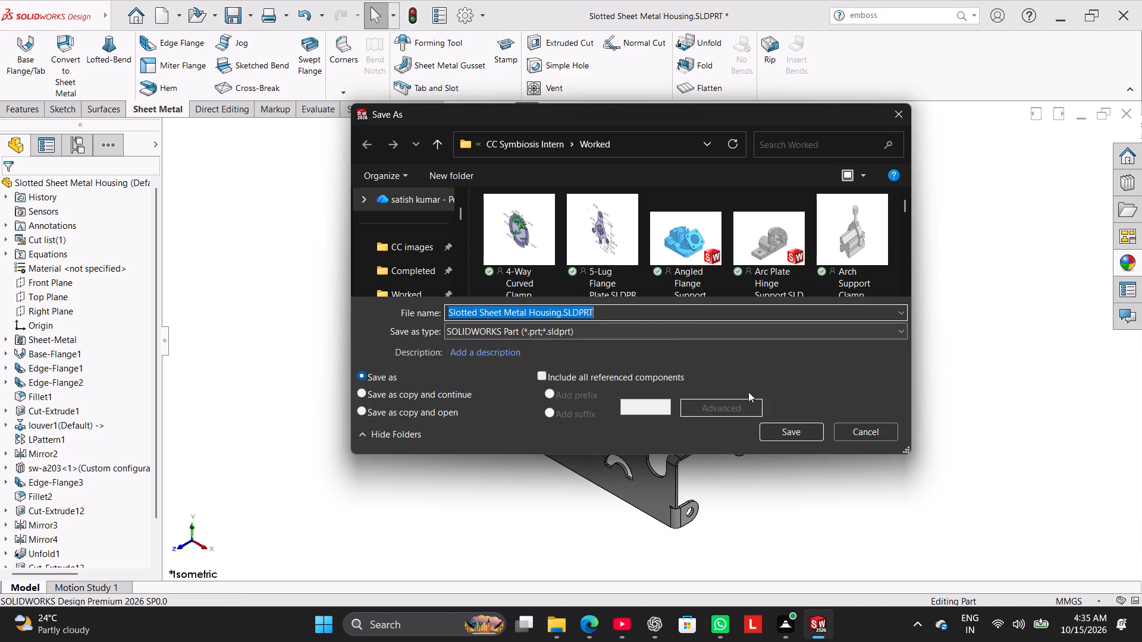
left_click(780, 430)
left_click(592, 316)
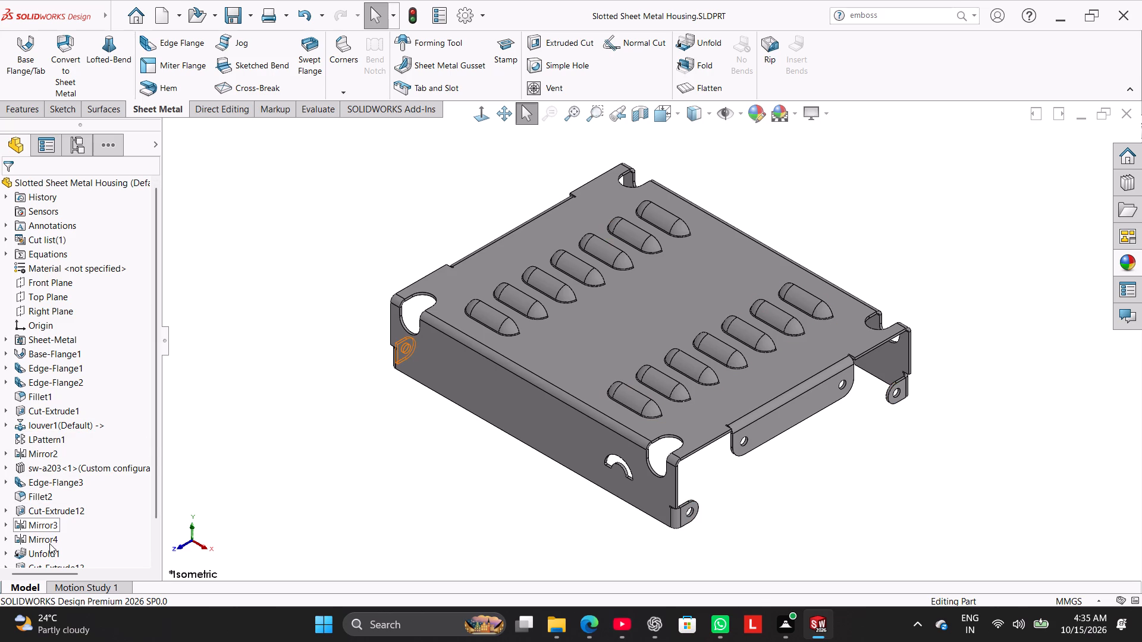
Reopen the sketch of the four-slot cut for editing and delete the slot's 14 mm width dimension.
left_click_drag(156, 439, 156, 502)
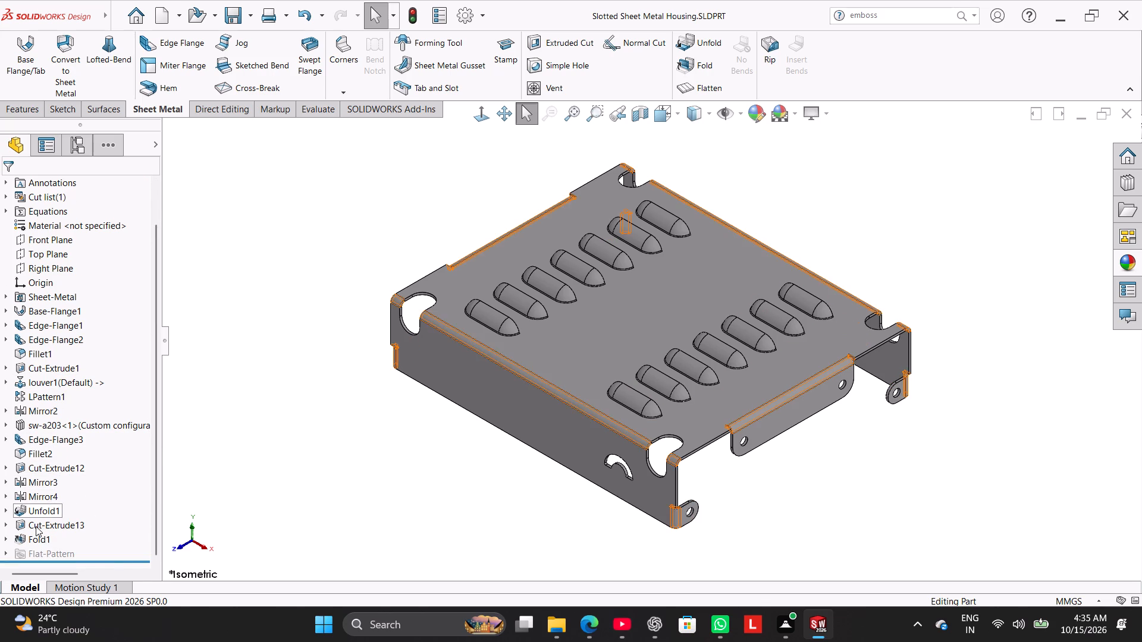
right_click(36, 526)
left_click(66, 346)
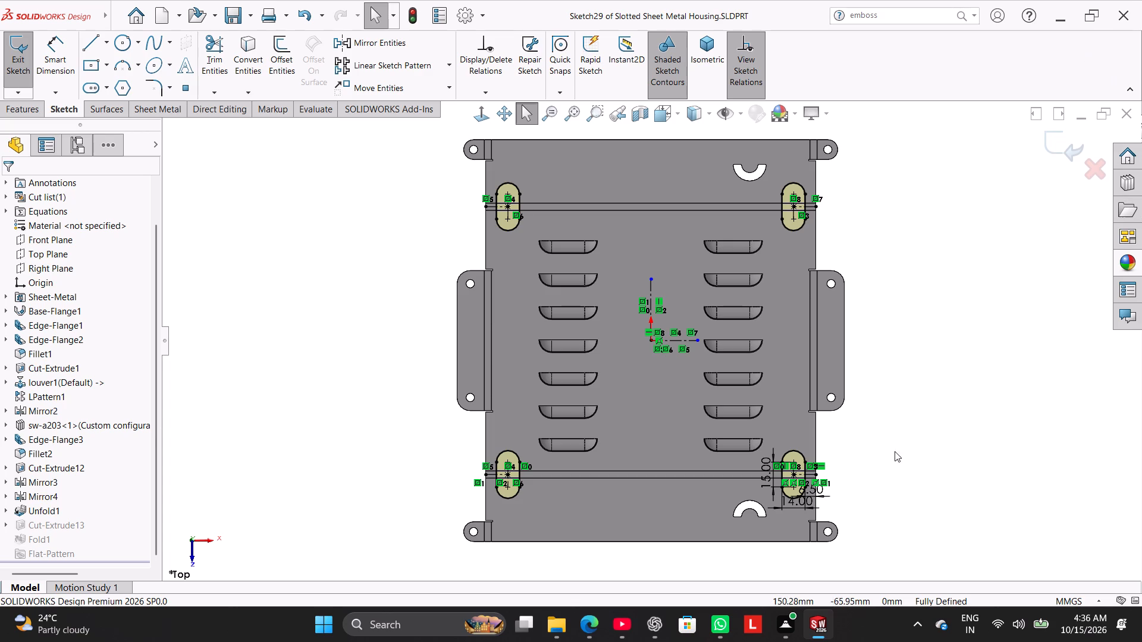
scroll(779, 489, "down", 6)
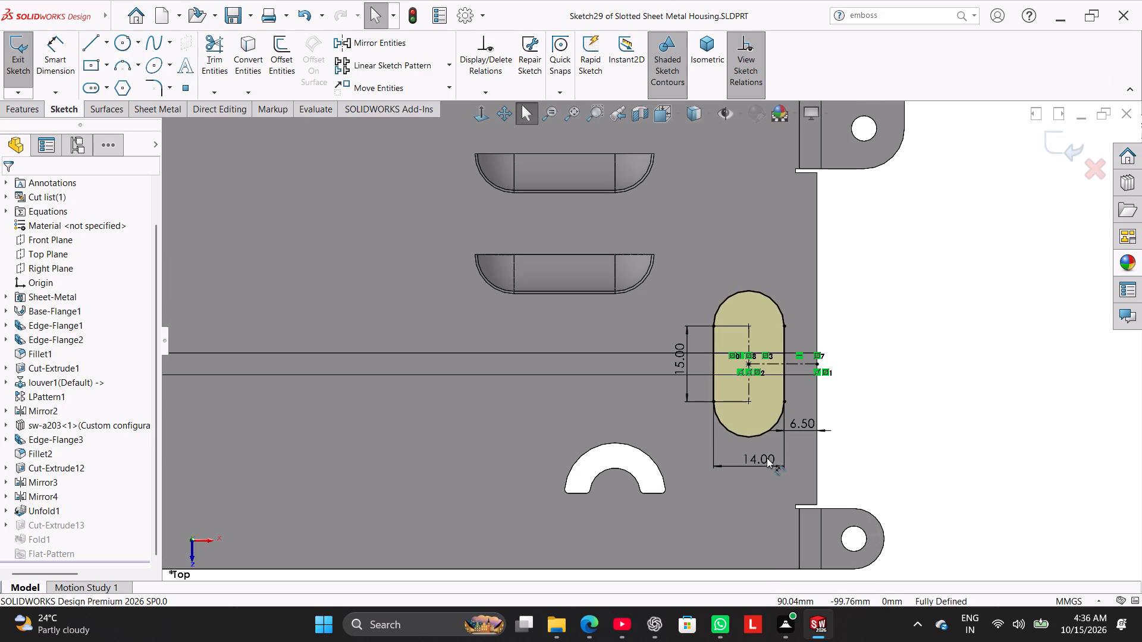
right_click(767, 458)
left_click(799, 480)
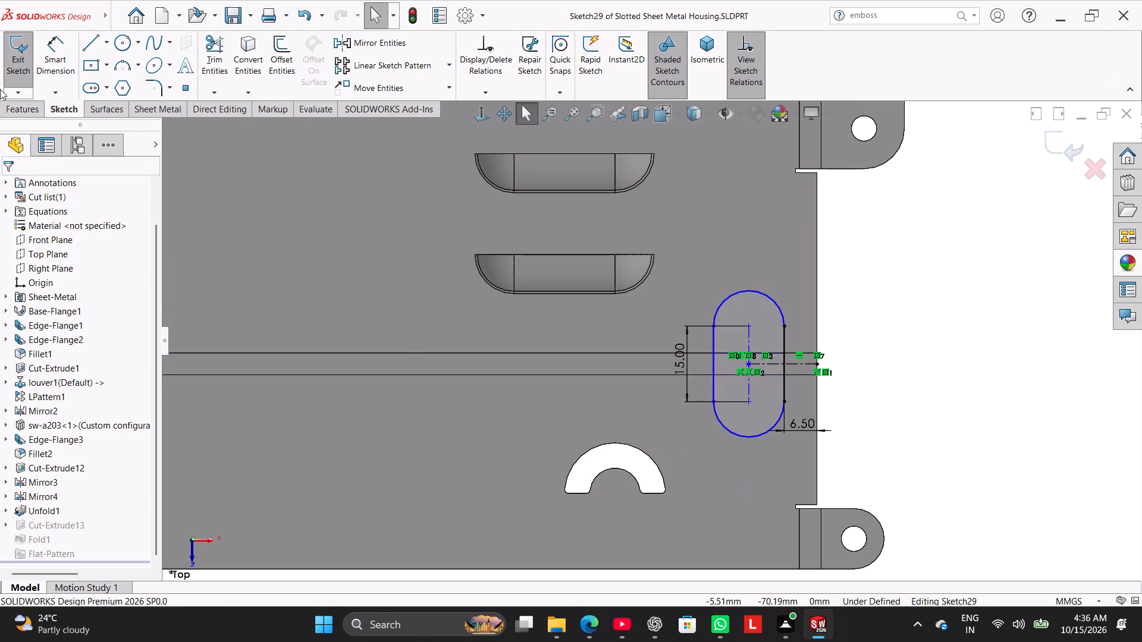
Dimension the slot's rounded end with a 3.5 mm radius and exit the sketch to rebuild the part.
left_click(43, 57)
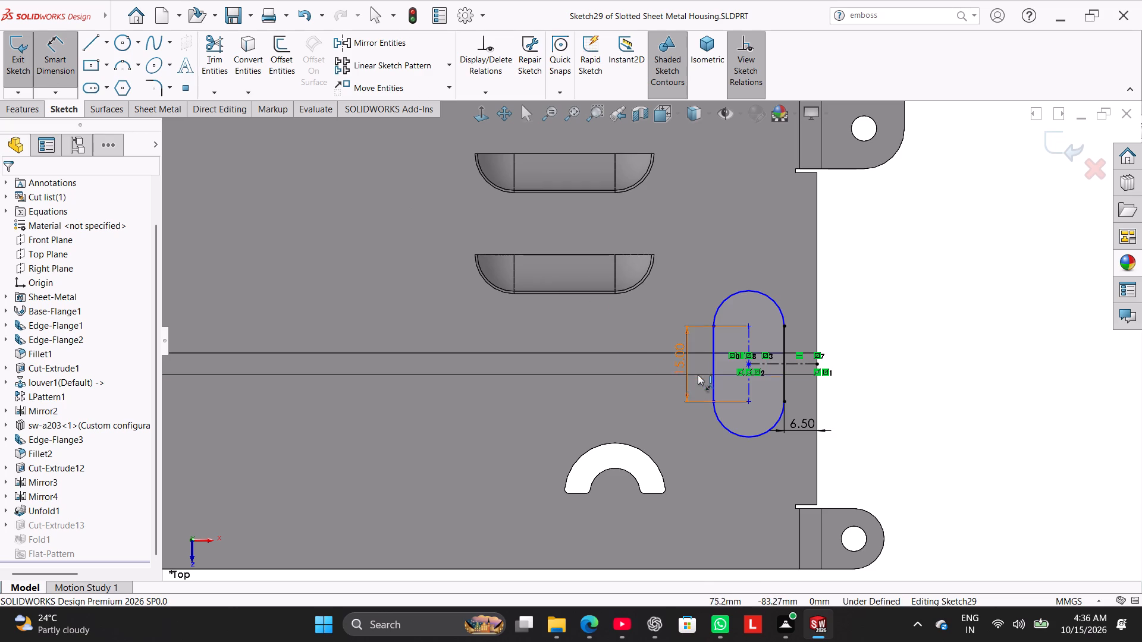
left_click(754, 434)
left_click(768, 483)
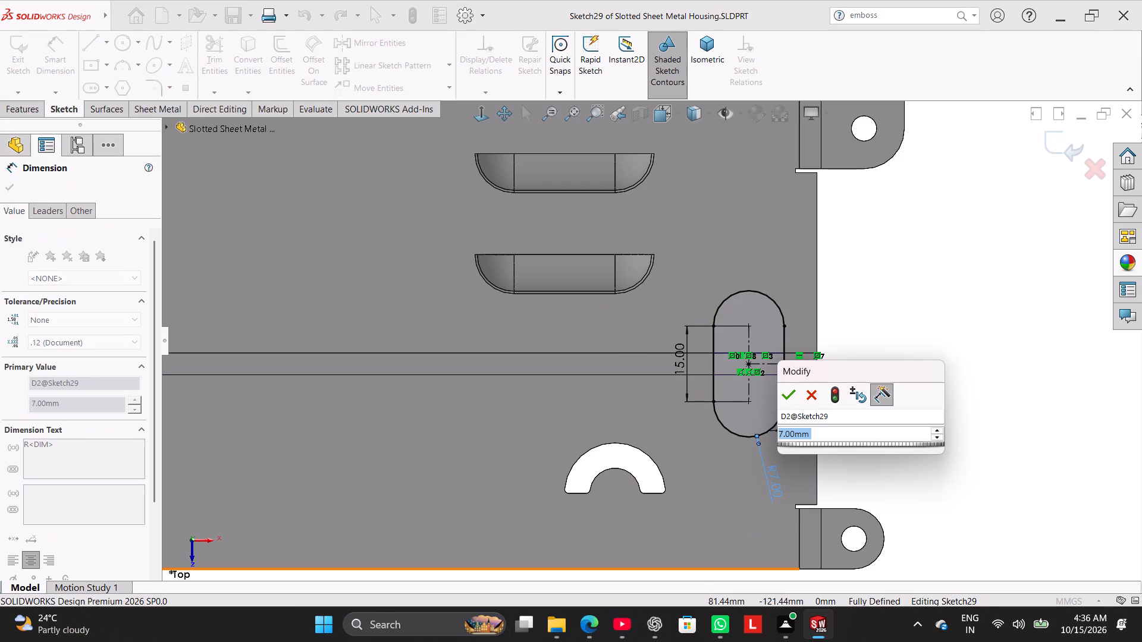
type("3.5")
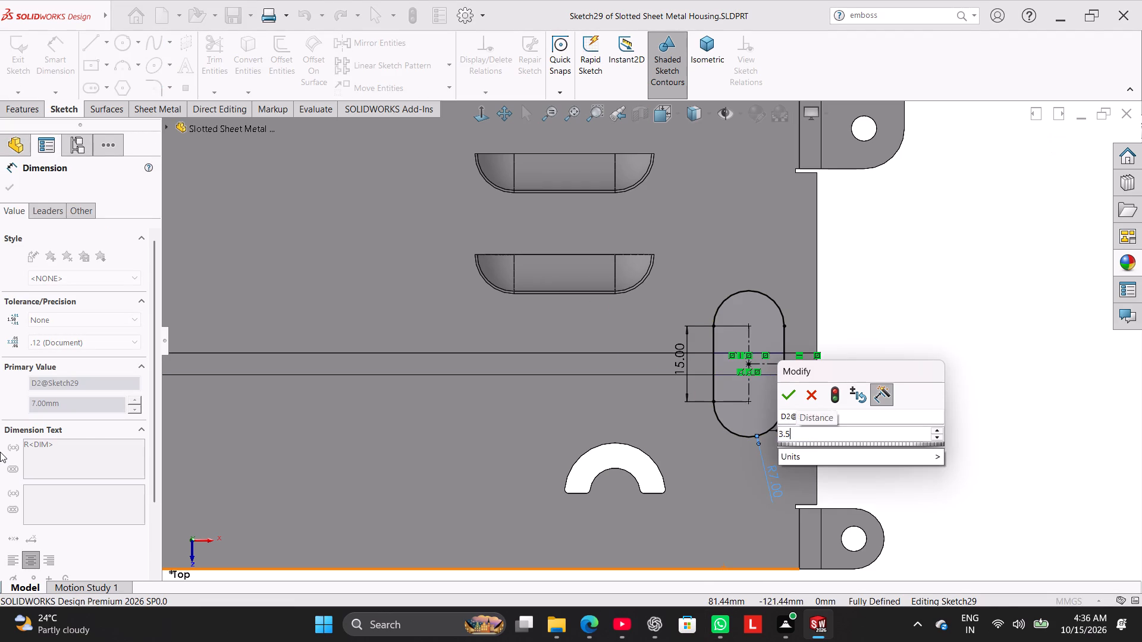
key("Return")
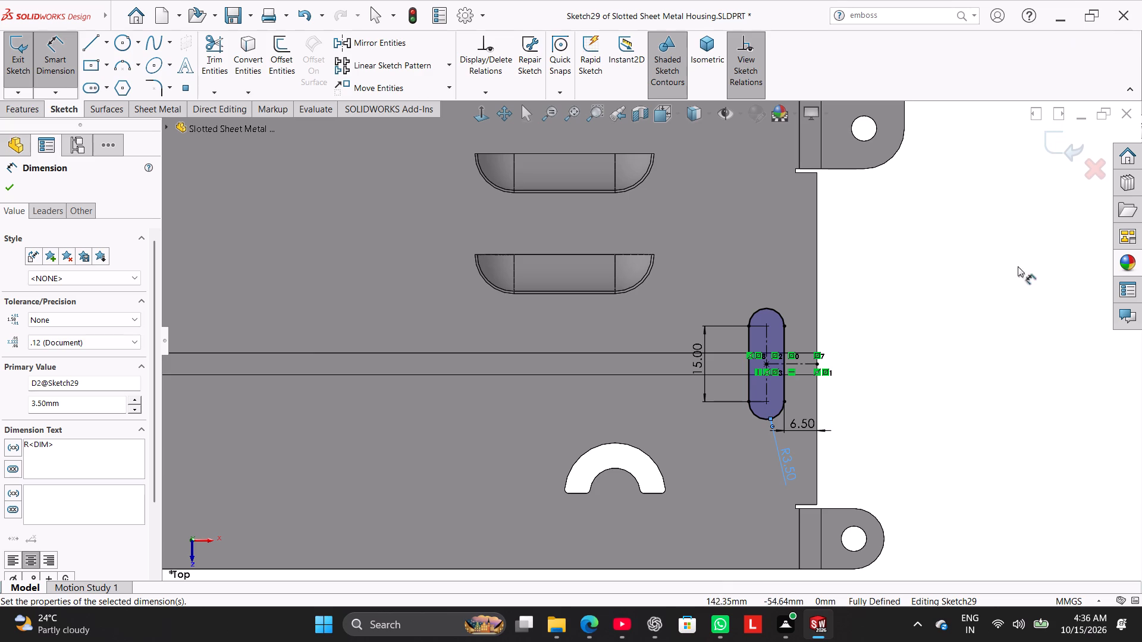
right_click(924, 337)
left_click(968, 374)
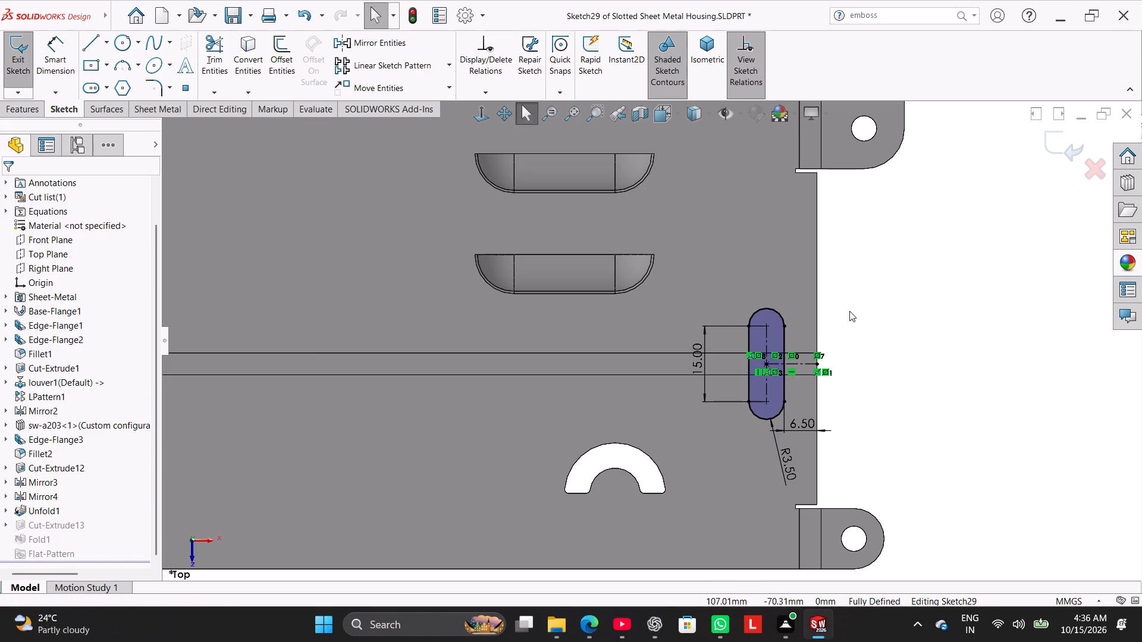
scroll(434, 357, "up", 3)
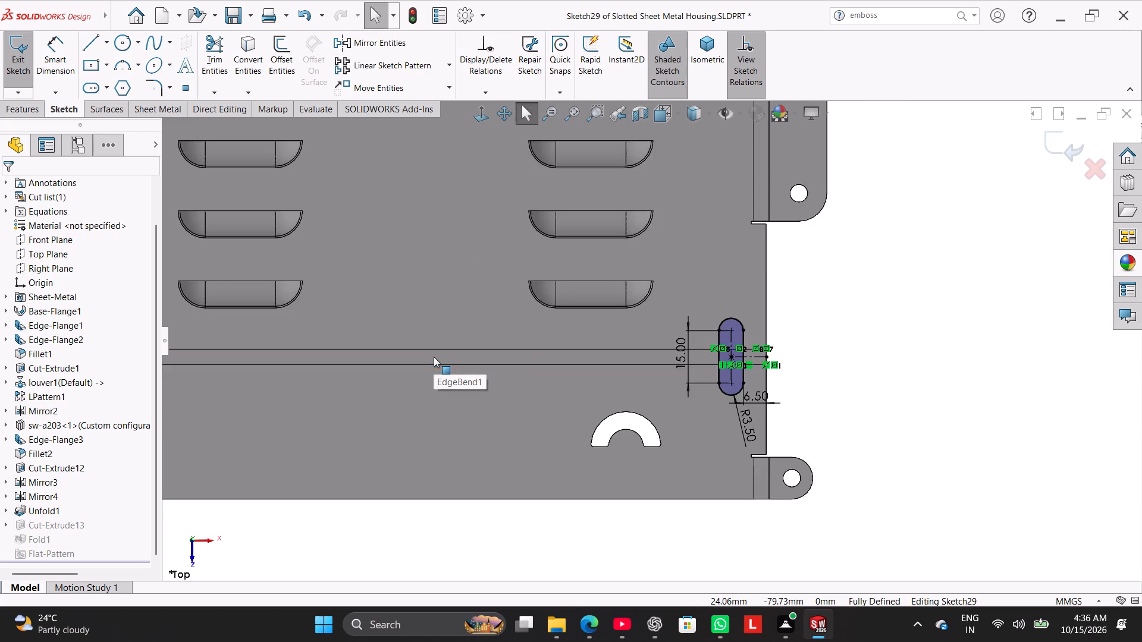
scroll(434, 357, "up", 3)
left_click(3, 58)
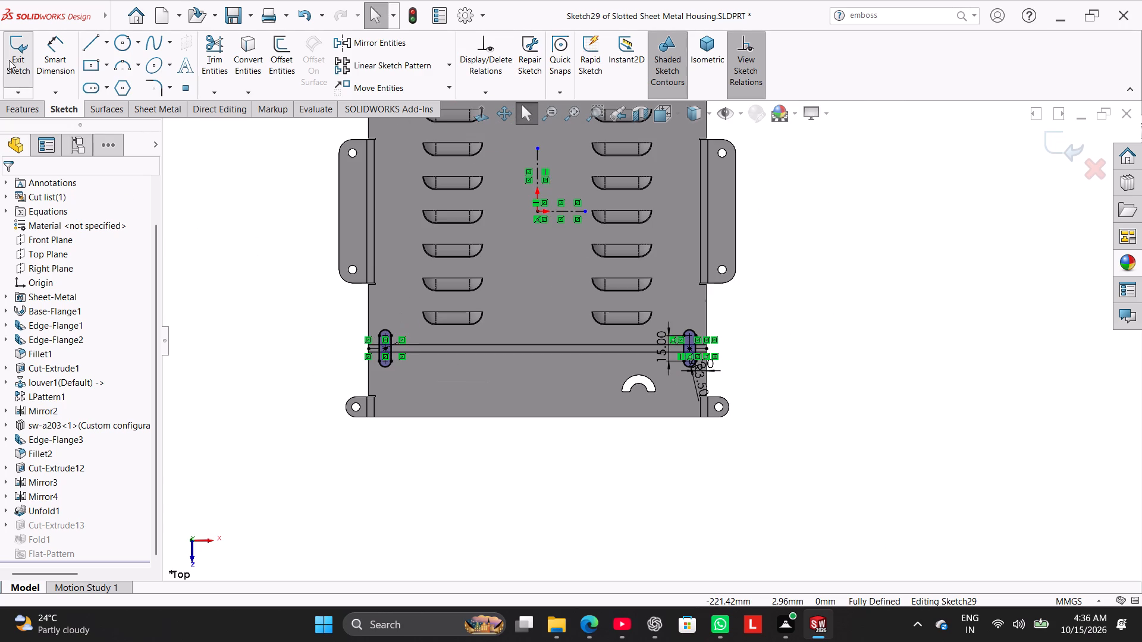
left_click(11, 61)
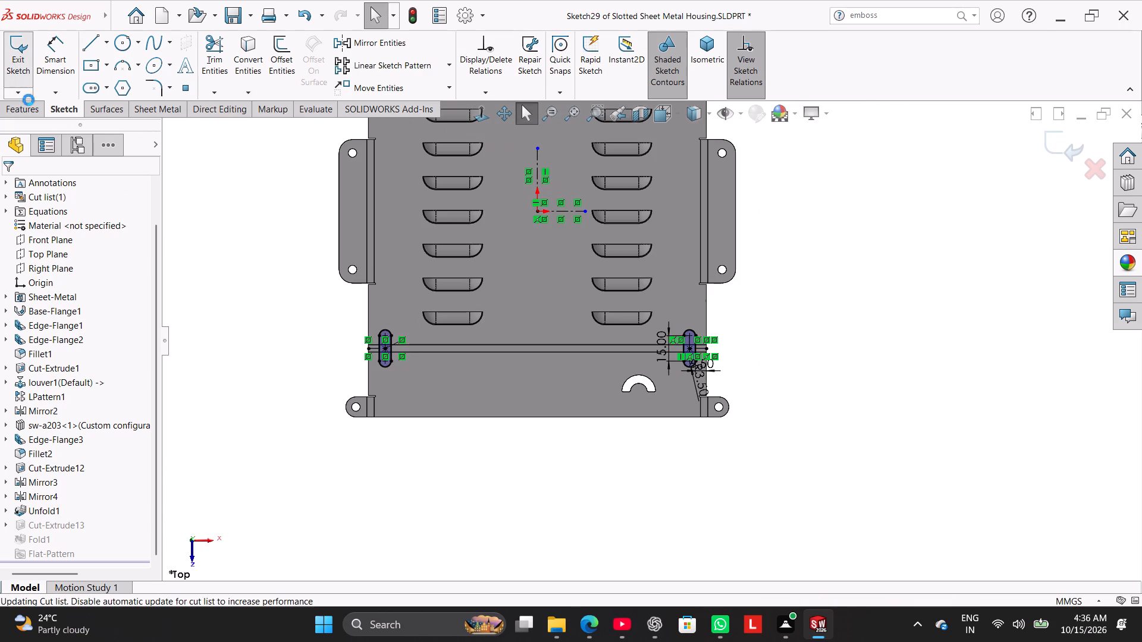
Save the revised part in isometric view over Slotted Sheet Metal Housing.SLDPRT in the Worked folder.
right_click_drag(241, 259, 375, 168)
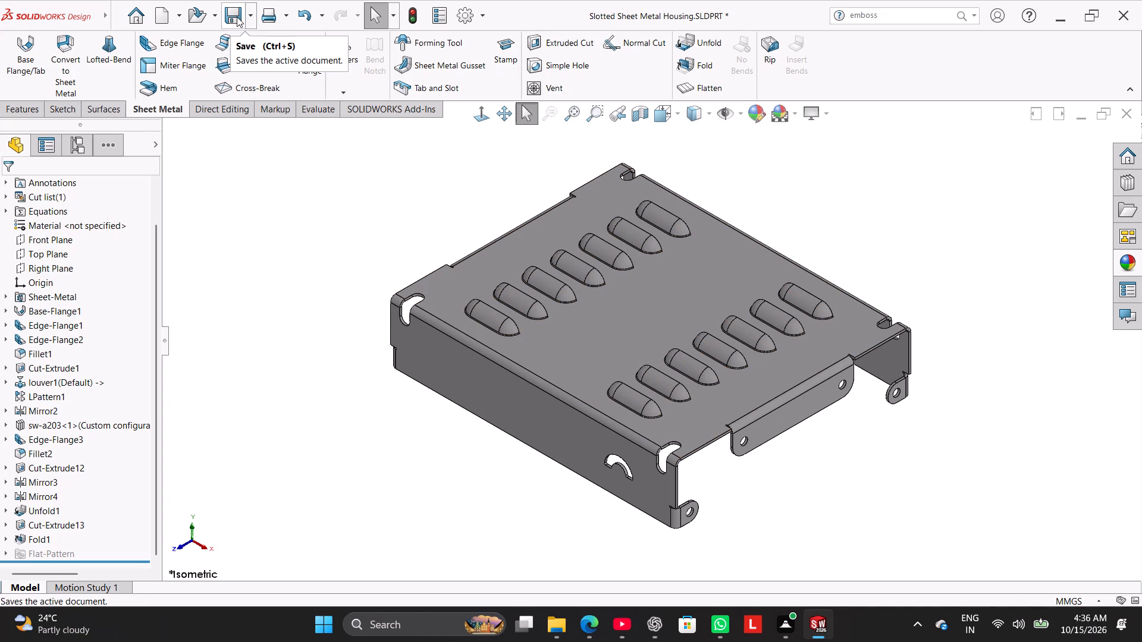
left_click(253, 9)
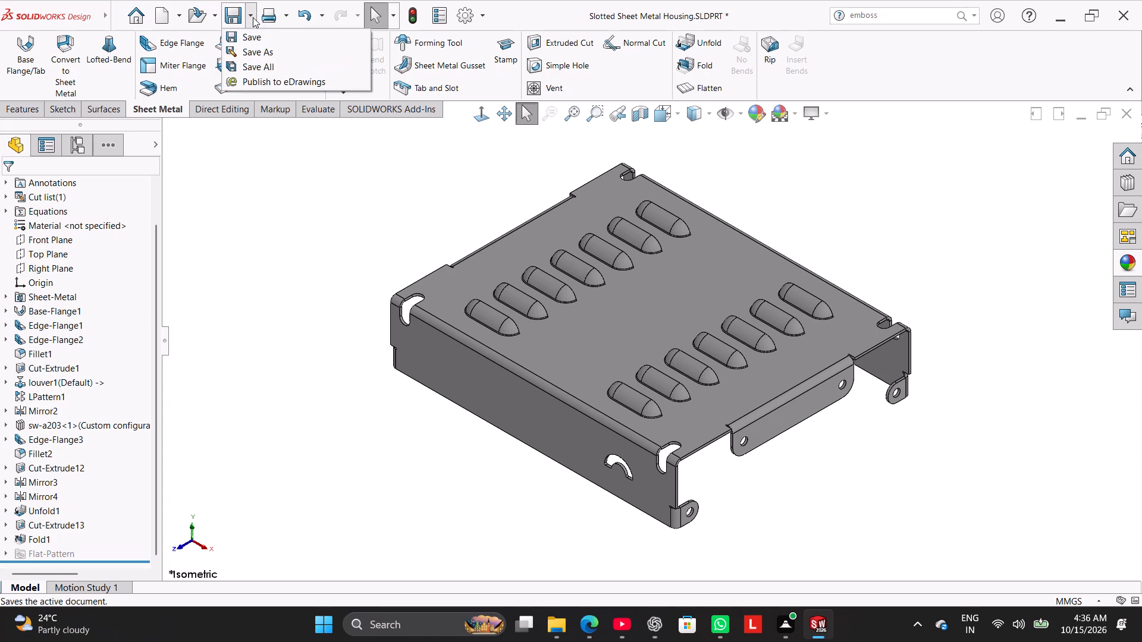
left_click(266, 49)
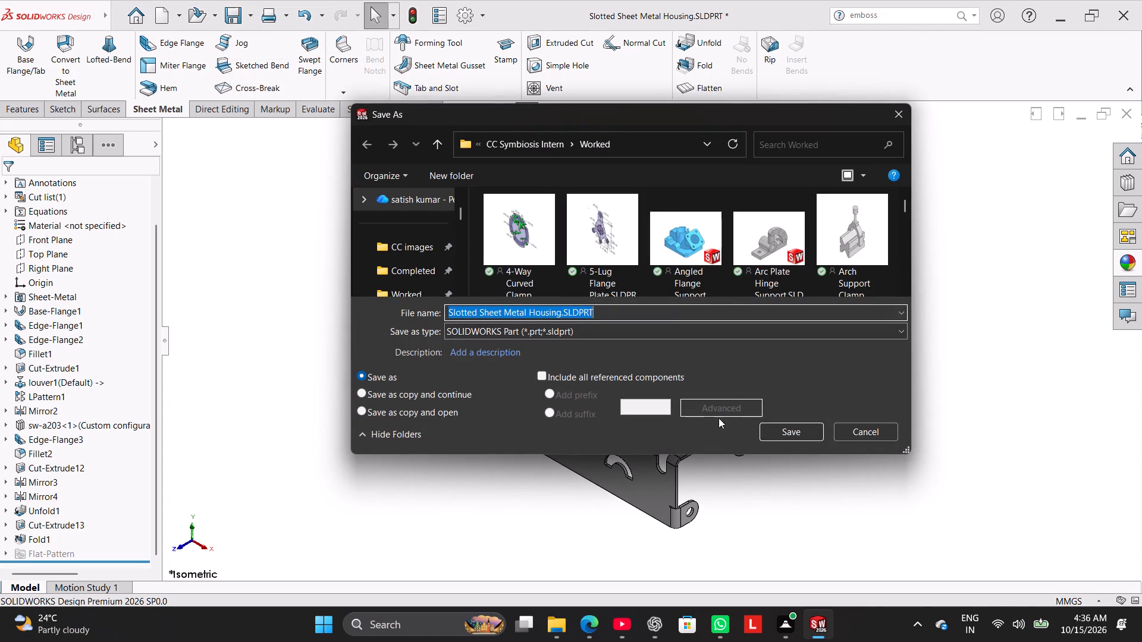
left_click(786, 428)
left_click(625, 313)
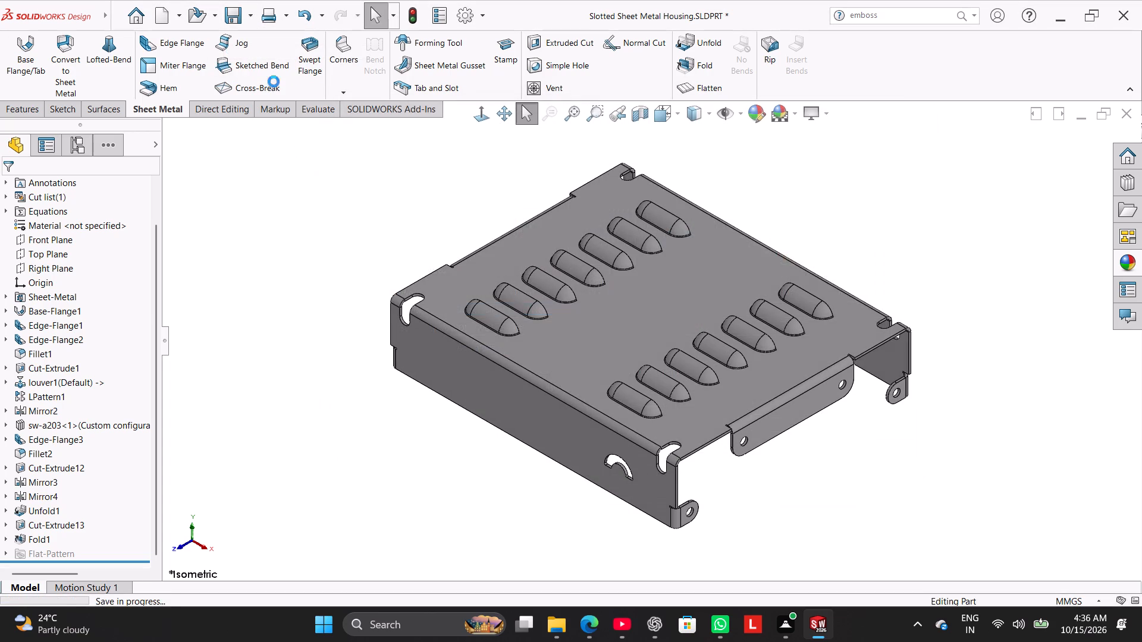
Save the housing additionally in Adobe Portable Document Format (*.pdf), keeping its file name.
left_click(251, 15)
left_click(284, 221)
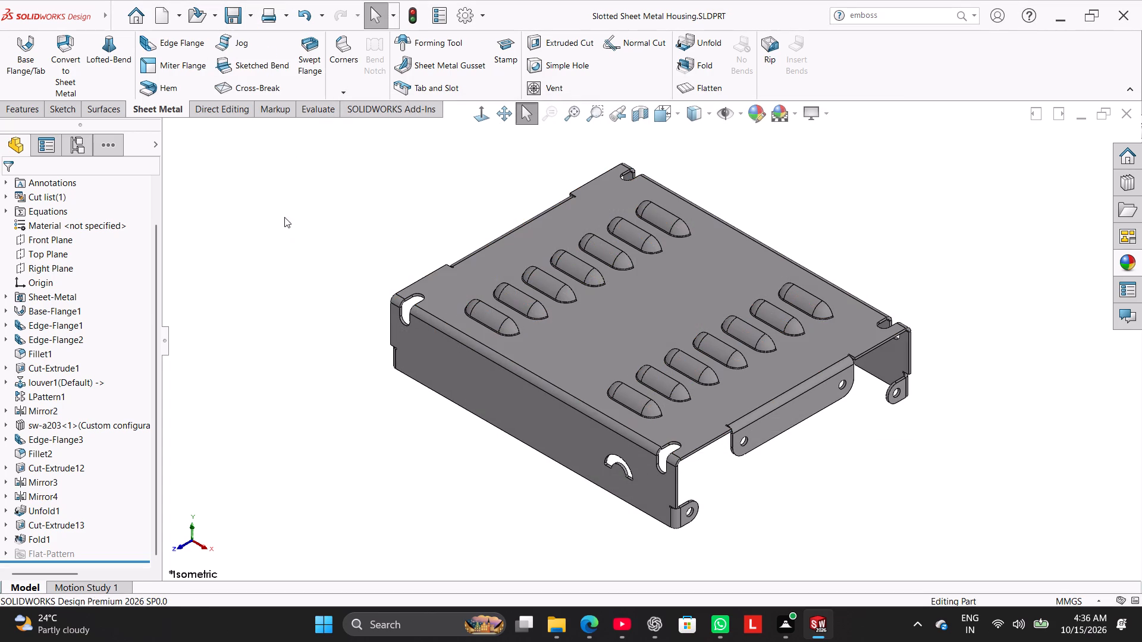
left_click(250, 14)
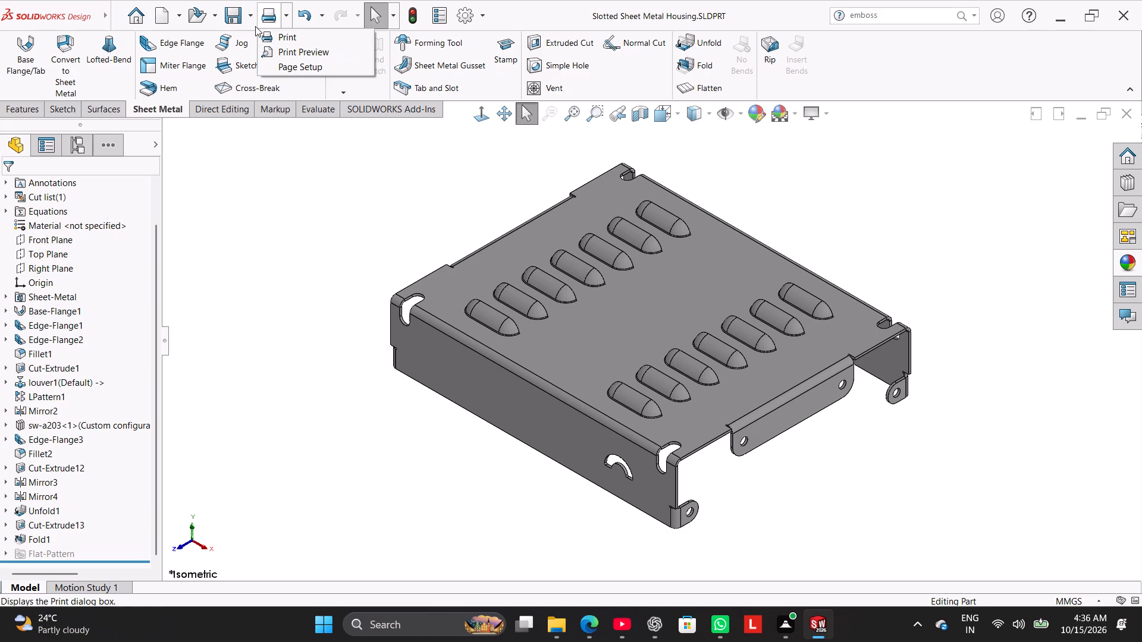
left_click(251, 20)
left_click(252, 24)
left_click(266, 49)
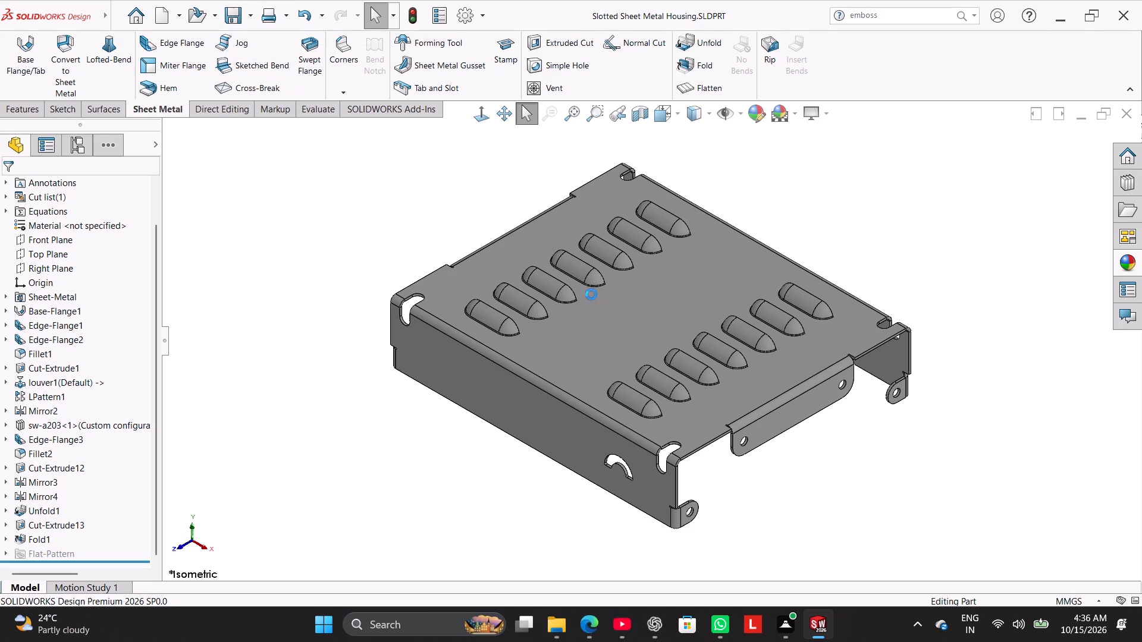
left_click(649, 336)
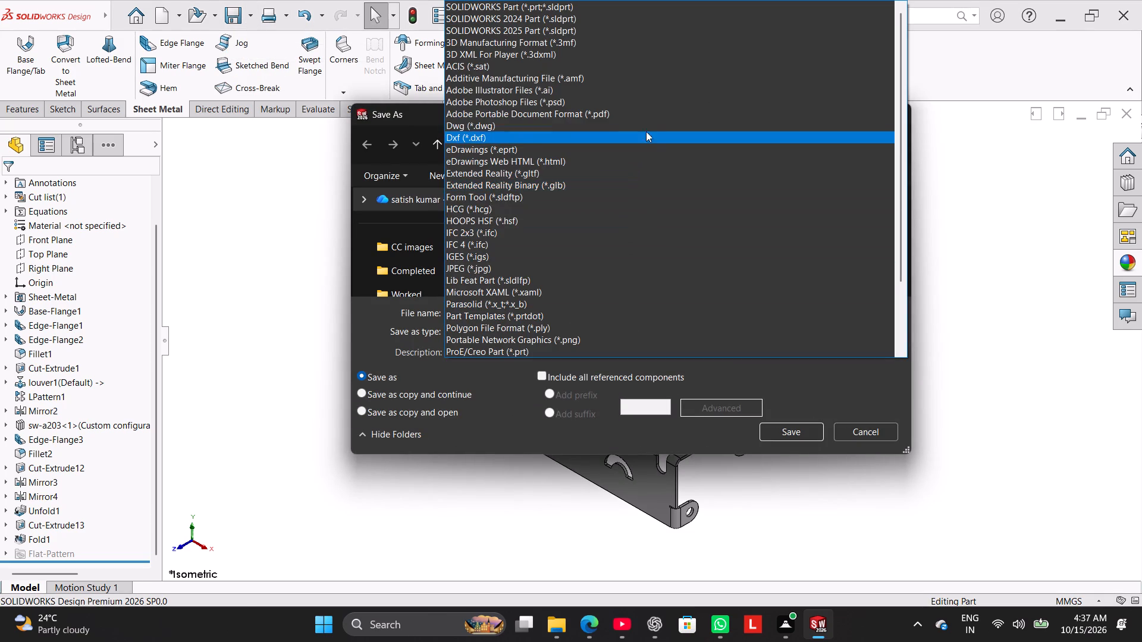
left_click(653, 117)
left_click(791, 457)
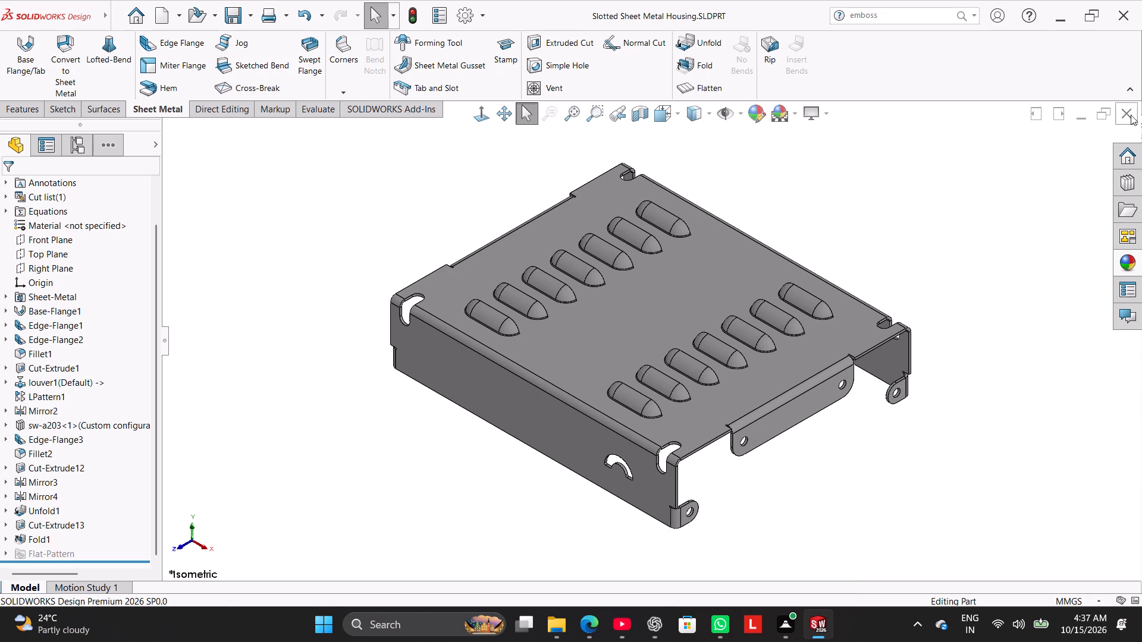
Close the Slotted Sheet Metal Housing part.
left_click(1124, 106)
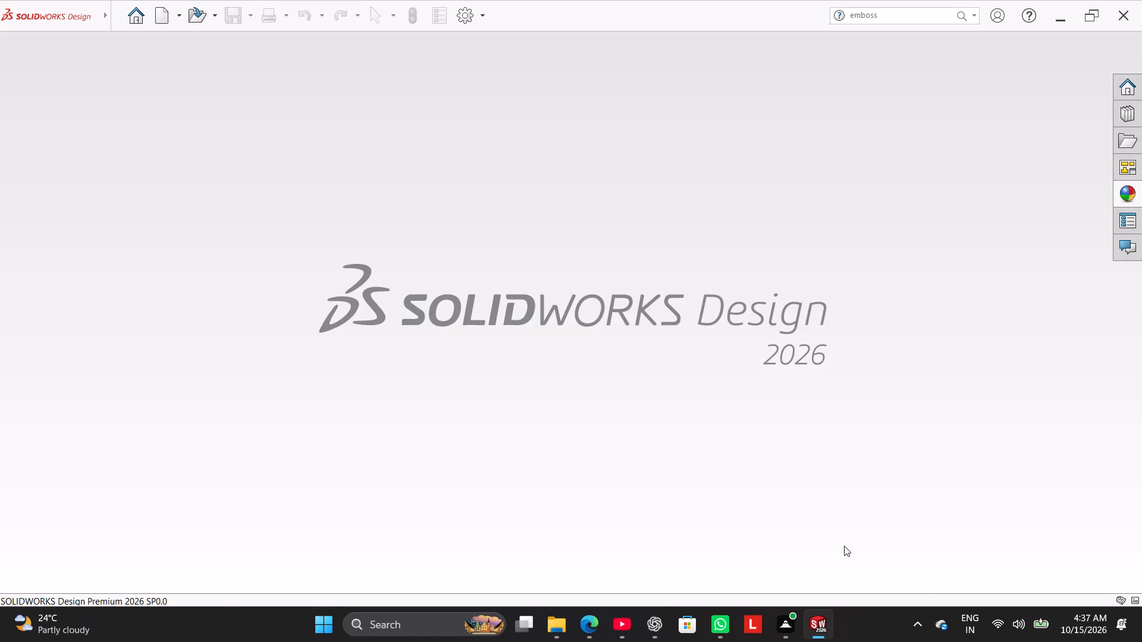